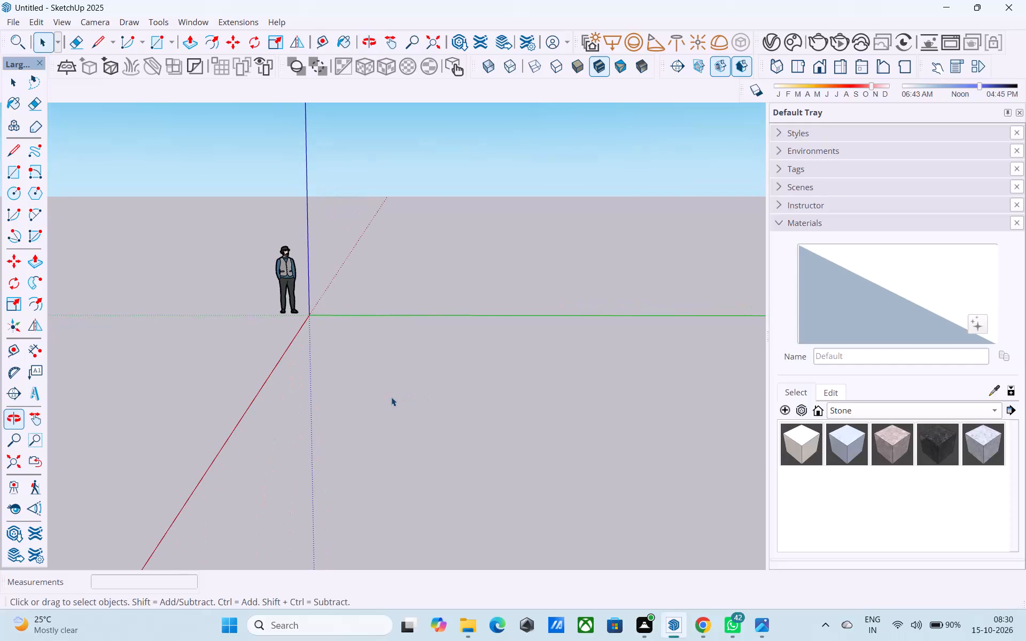
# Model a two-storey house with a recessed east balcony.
# Draw a 25' by 25' rectangle flat on the ground near the origin.
pyautogui.press('r')
pyautogui.click(391, 397)
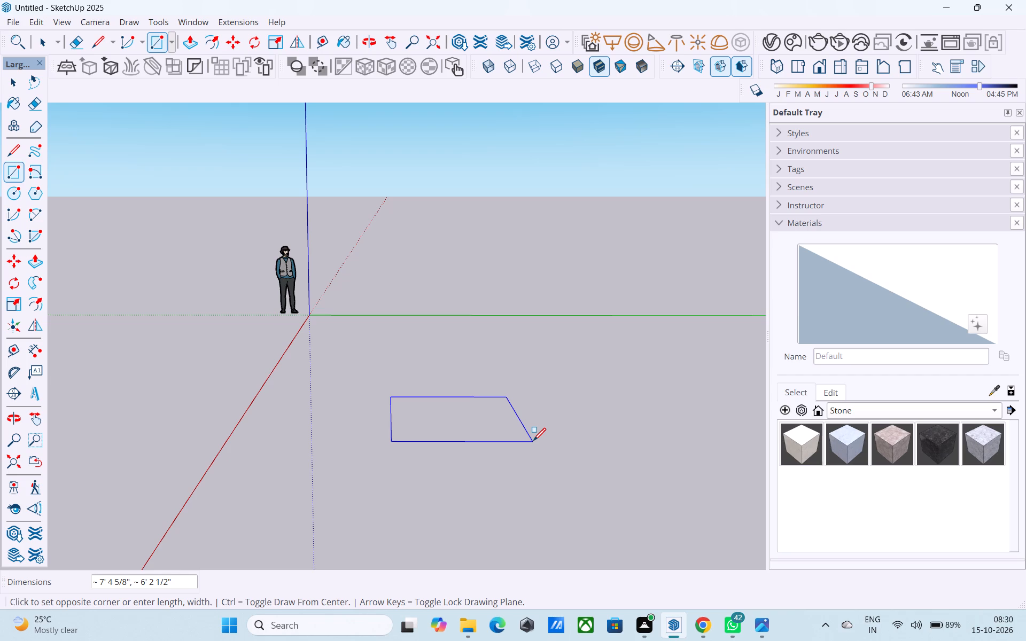
pyautogui.write("40',")
pyautogui.press('BackSpace')
pyautogui.press('BackSpace')
pyautogui.press('BackSpace')
pyautogui.press('BackSpace')
pyautogui.press('BackSpace')
pyautogui.write('25')
pyautogui.write("',25'")
pyautogui.press('Return')
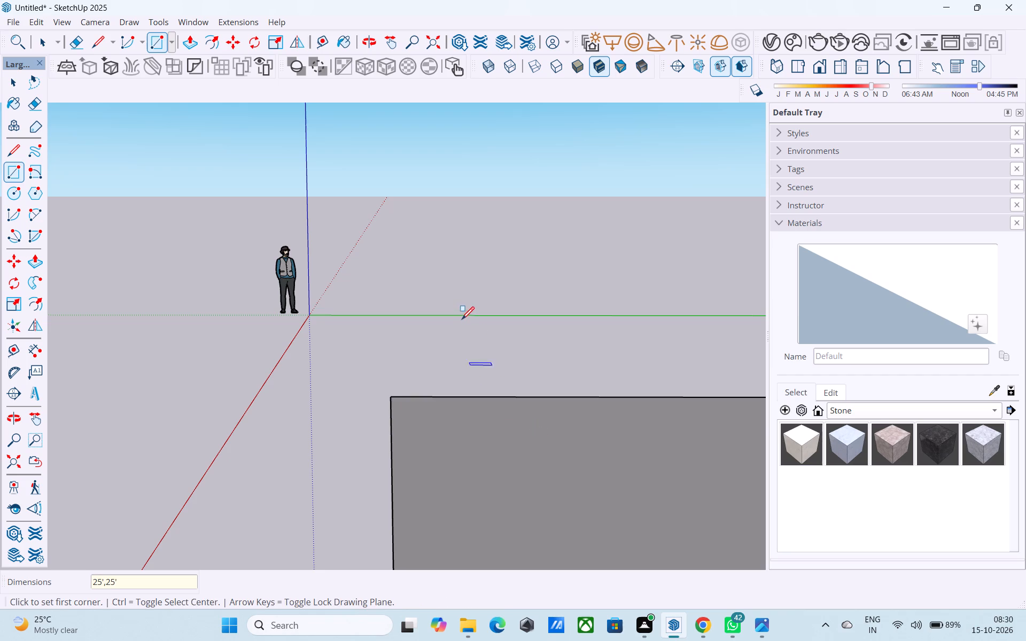
pyautogui.scroll(-12, 423, 356)
pyautogui.press('space')
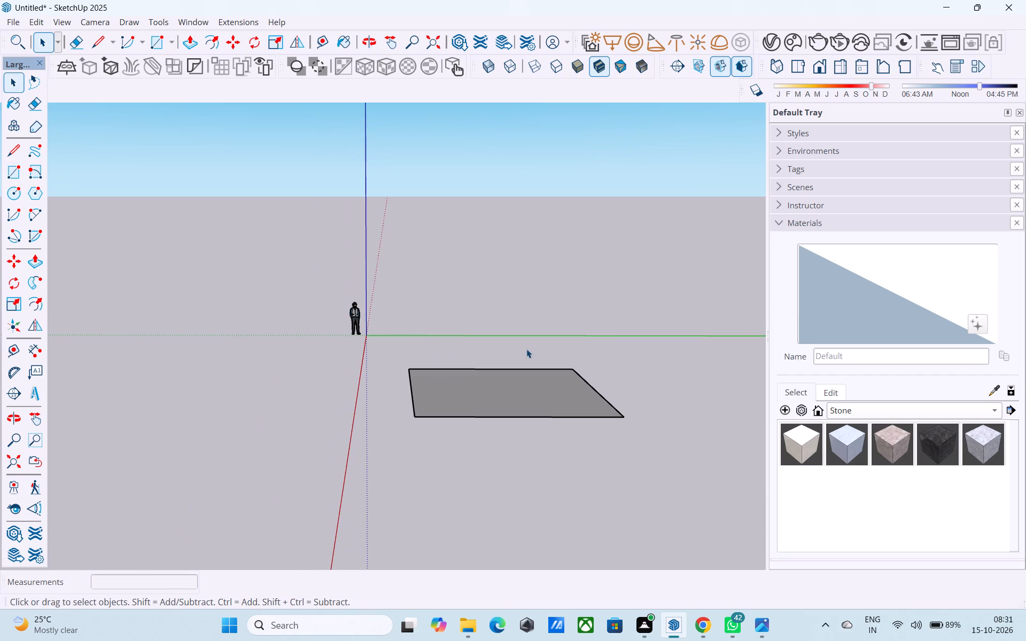
# Offset the square's outline 9" inward to form the outer wall thickness.
pyautogui.moveTo(526, 349); pyautogui.dragTo(489, 456, button='middle')
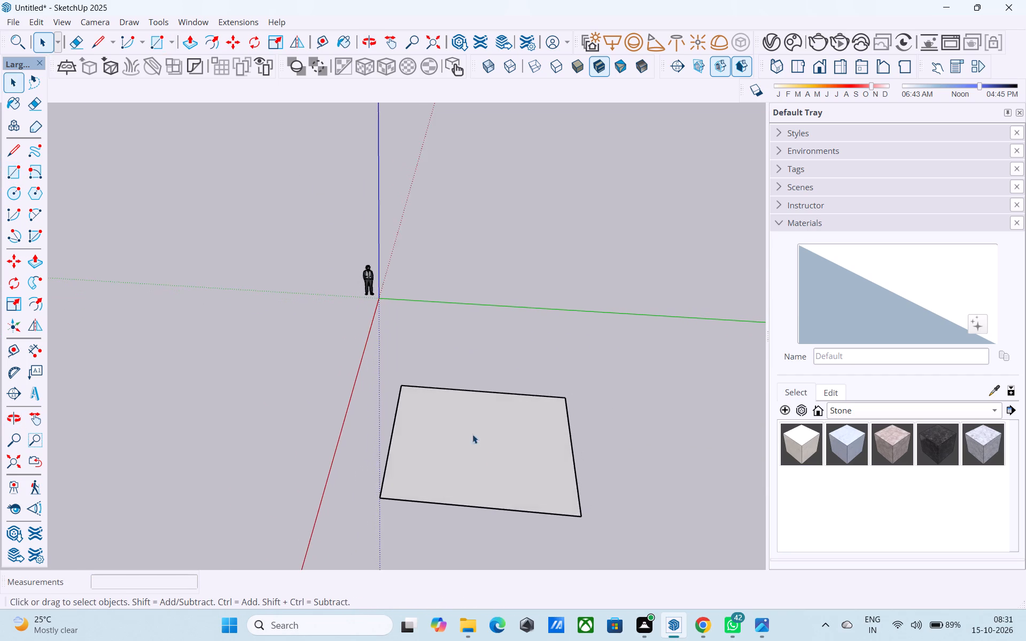
pyautogui.scroll(4, 470, 432)
pyautogui.moveTo(470, 420); pyautogui.dragTo(472, 514, button='middle')
pyautogui.scroll(4, 472, 512)
pyautogui.scroll(-5, 481, 488)
pyautogui.scroll(-6, 457, 321)
pyautogui.scroll(6, 464, 406)
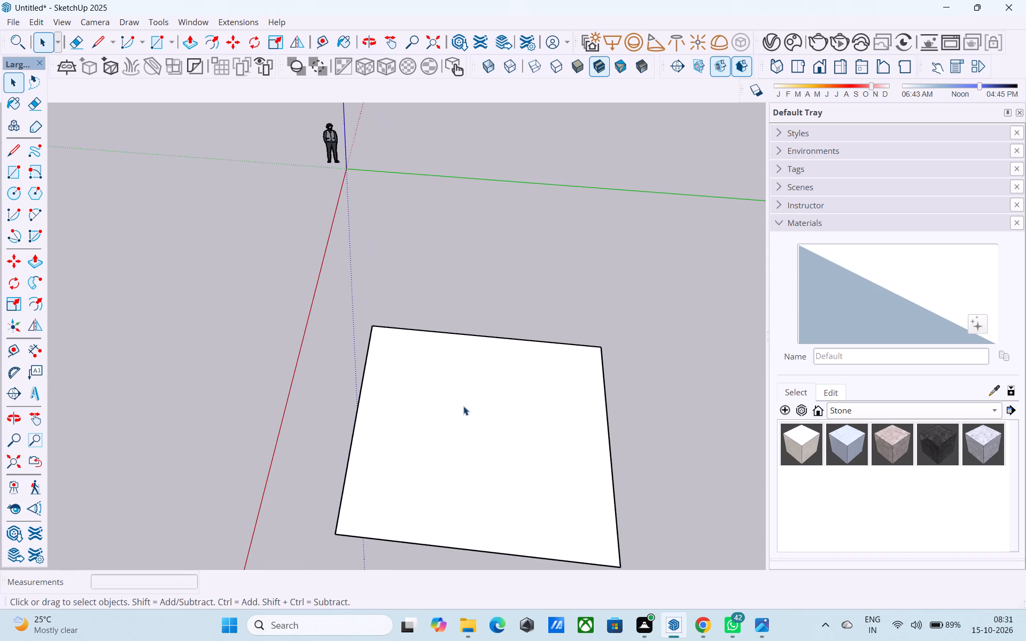
pyautogui.click(463, 406)
pyautogui.press('f')
pyautogui.click(463, 406)
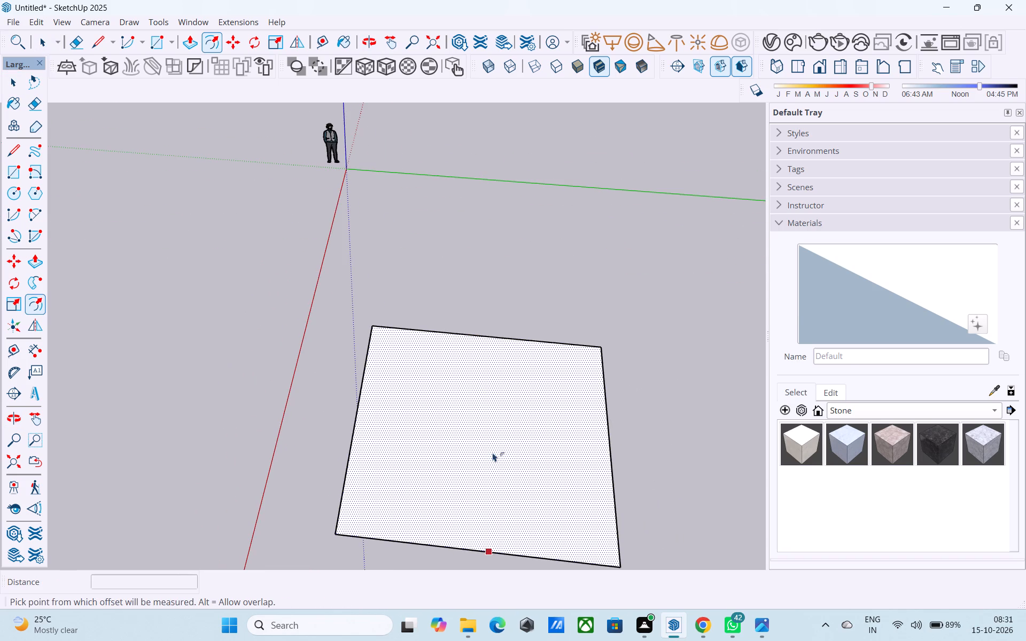
pyautogui.press('f')
pyautogui.click(495, 479)
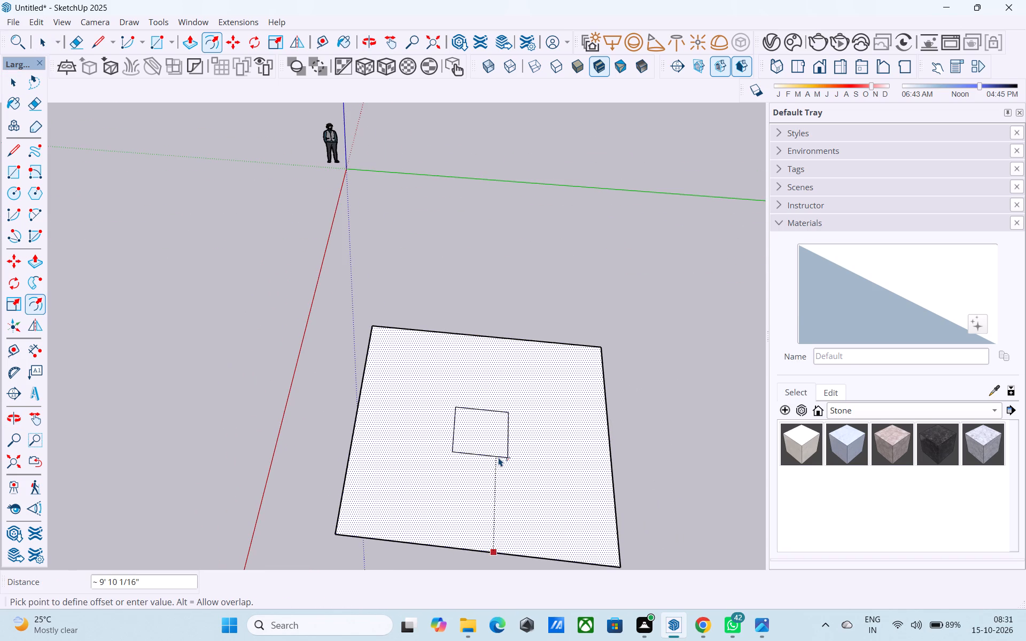
pyautogui.press('9')
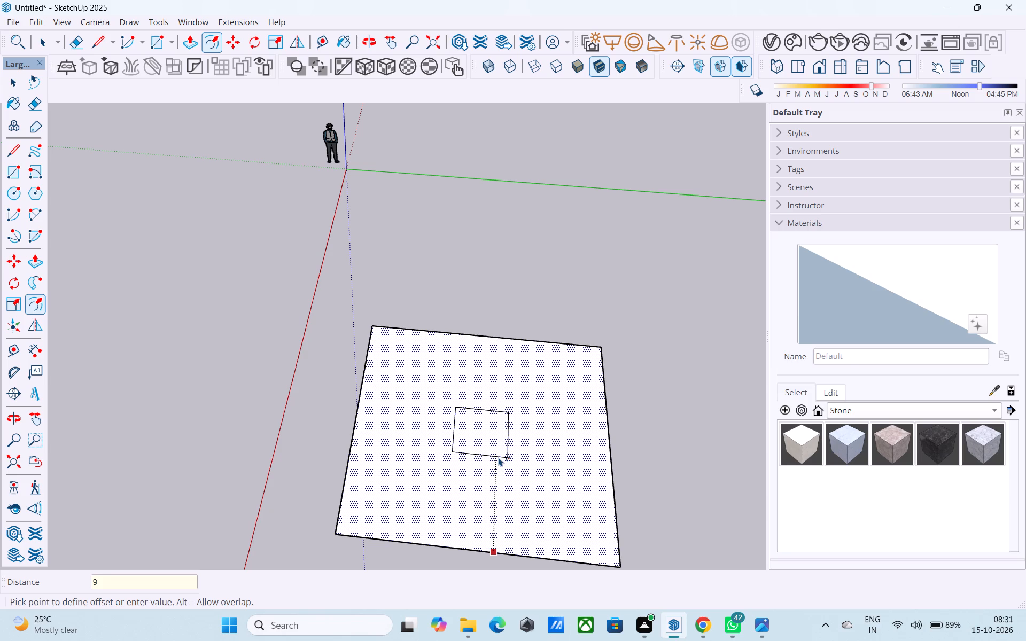
pyautogui.hotkey('shift', '"')
pyautogui.press('Return')
pyautogui.press('space')
pyautogui.click(499, 457)
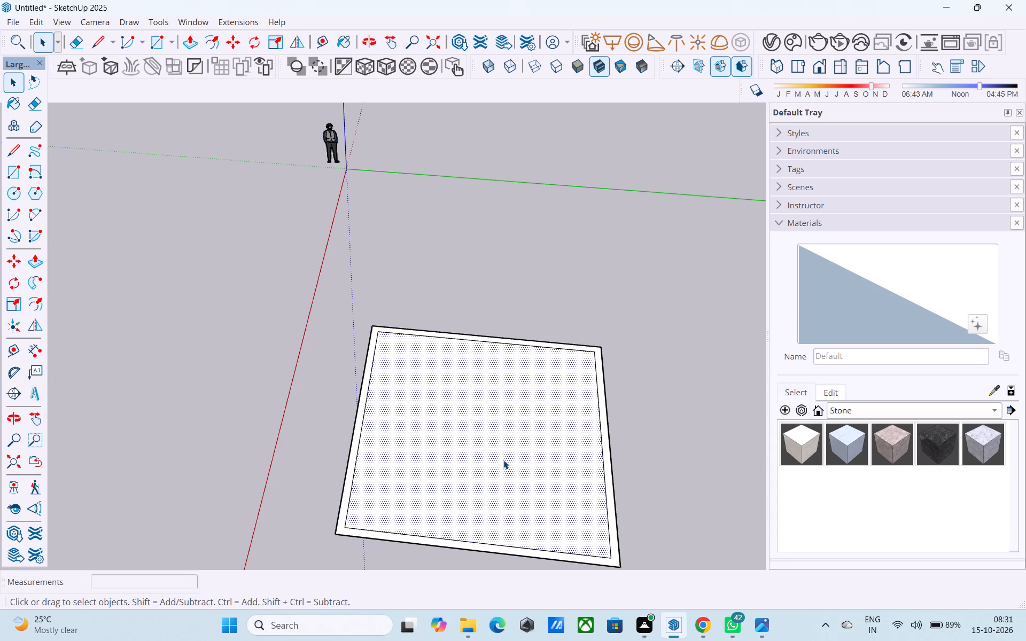
# Draw a line across the inner square joining the midpoints of its near and far inner edges.
pyautogui.scroll(-1, 358, 412)
pyautogui.press('l')
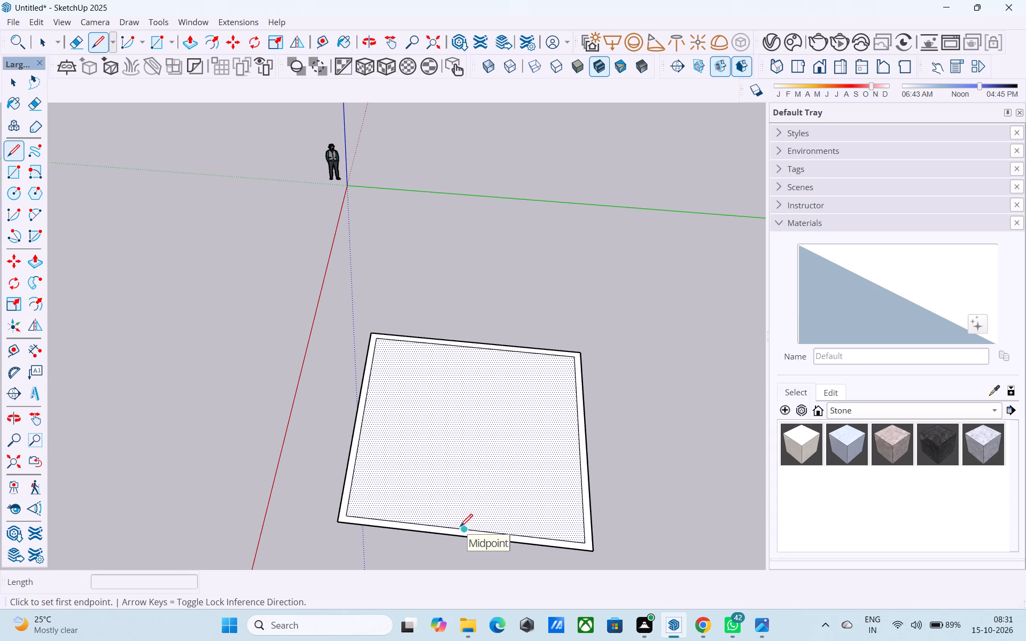
pyautogui.click(460, 527)
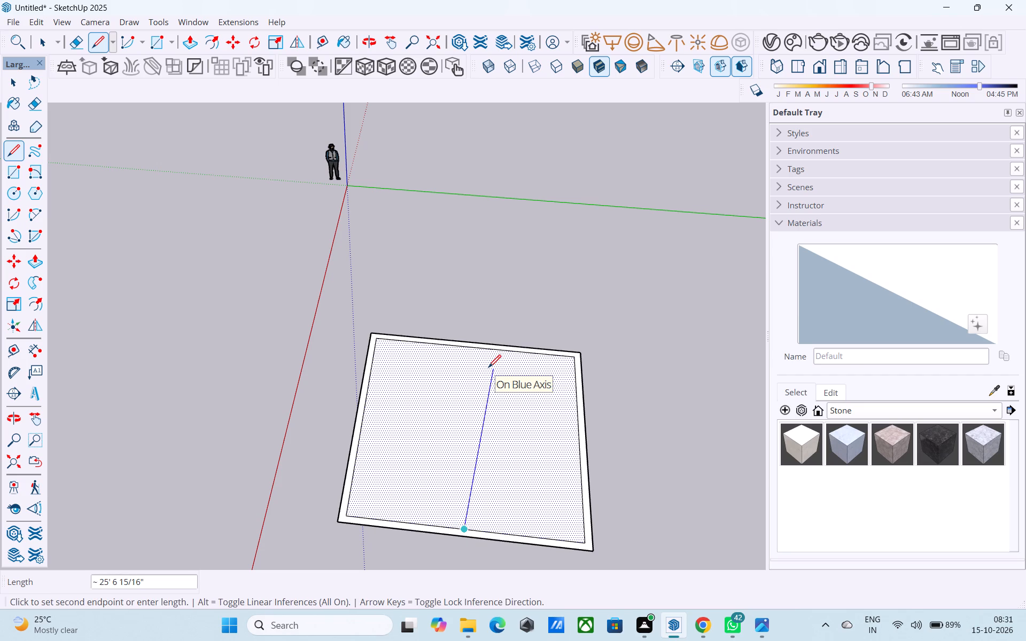
pyautogui.scroll(2, 488, 369)
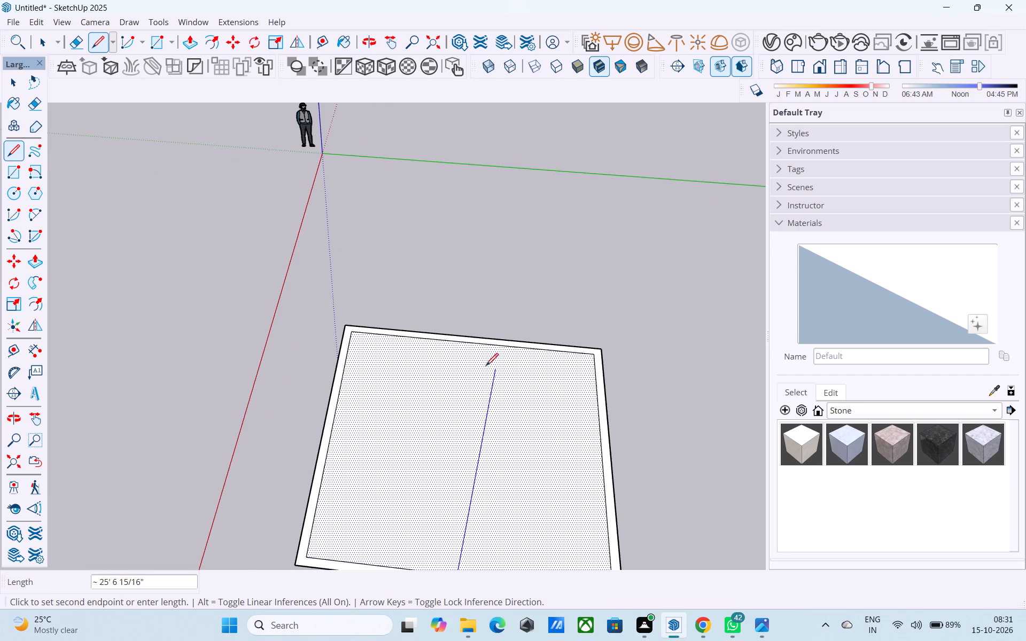
pyautogui.click(473, 342)
pyautogui.press('space')
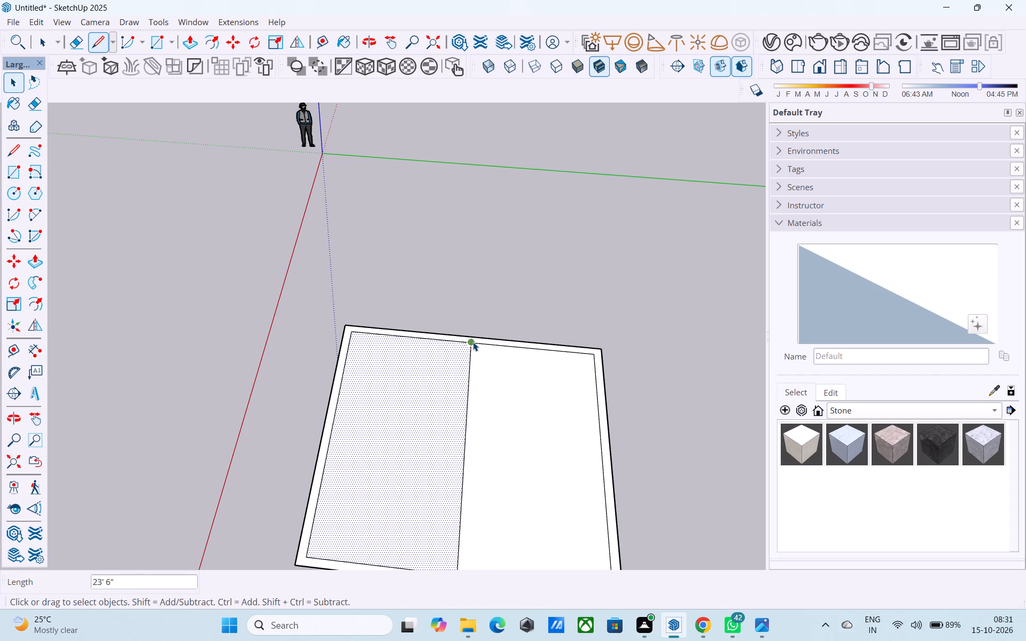
# Copy the dividing line 6" toward the red-axis side to form the partition wall's thickness.
pyautogui.click(473, 342)
pyautogui.click(469, 347)
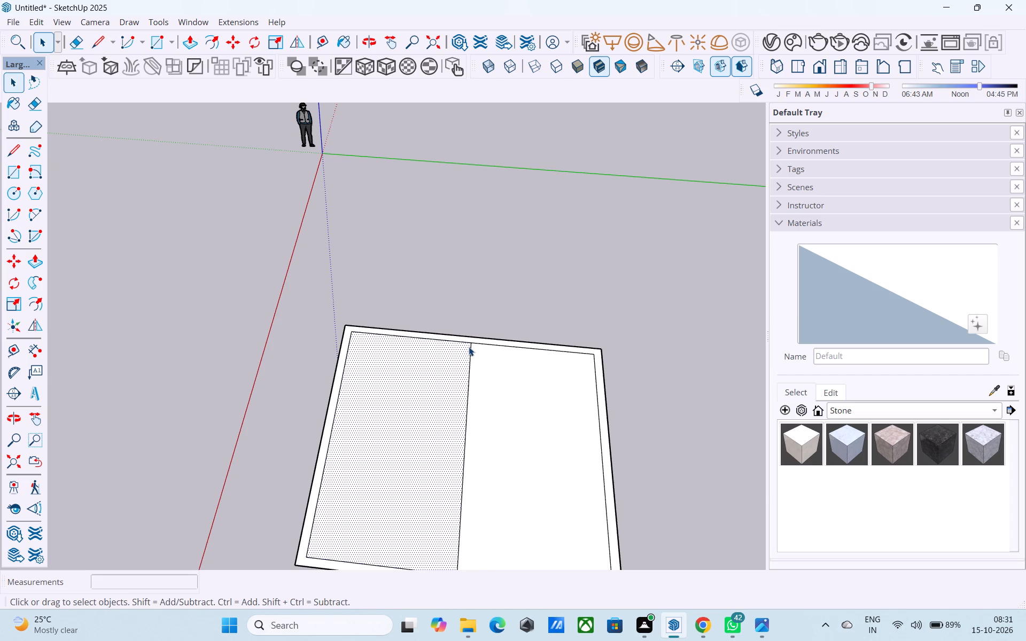
pyautogui.click(470, 348)
pyautogui.press('m')
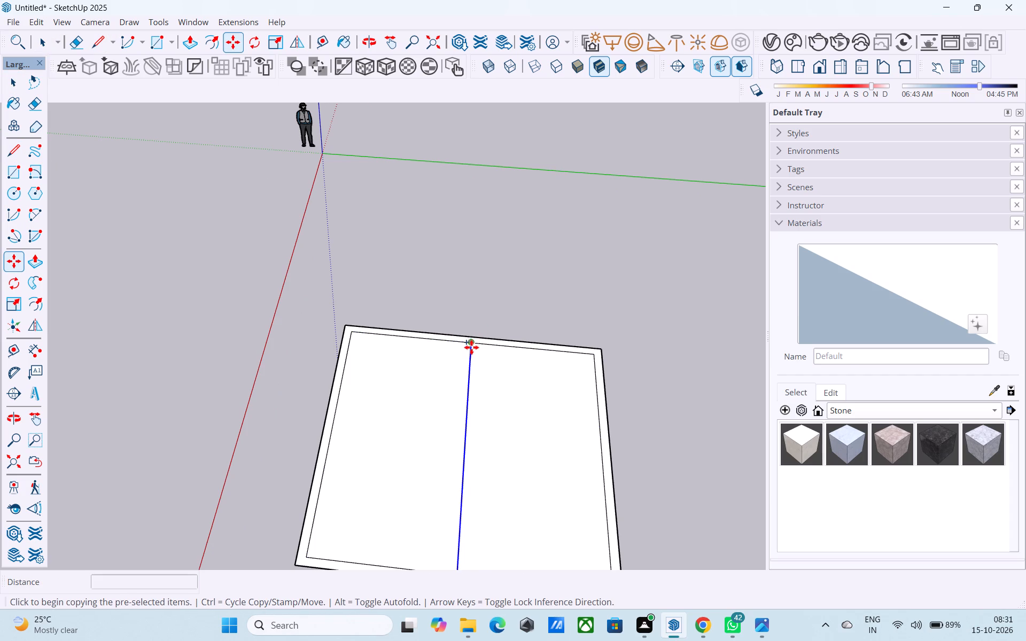
pyautogui.click(471, 346)
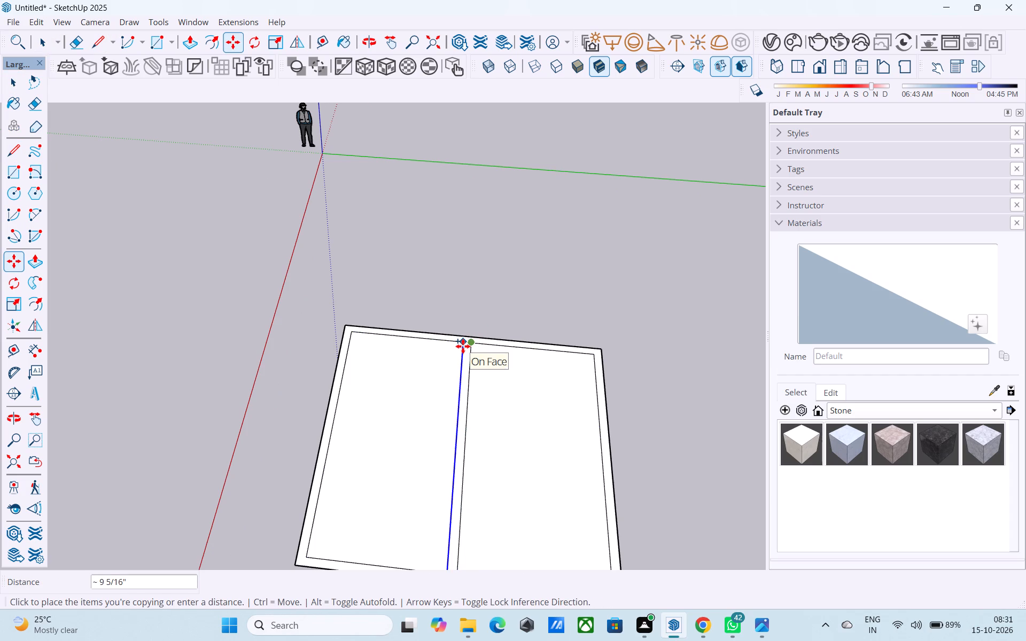
pyautogui.press('6')
pyautogui.hotkey('shift', '"')
pyautogui.press('Return')
pyautogui.press('space')
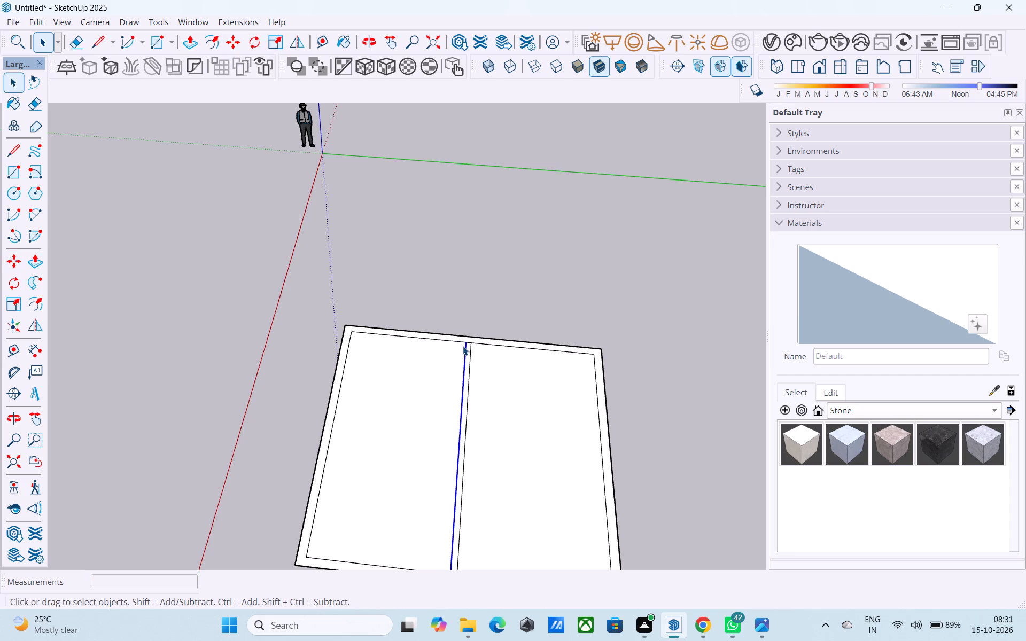
# Erase the short inner edge between the two partition lines at the near wall so partition and outer wall merge.
pyautogui.scroll(-8, 463, 346)
pyautogui.moveTo(464, 419); pyautogui.dragTo(470, 390, button='middle')
pyautogui.scroll(9, 453, 426)
pyautogui.press('e')
pyautogui.scroll(9, 444, 431)
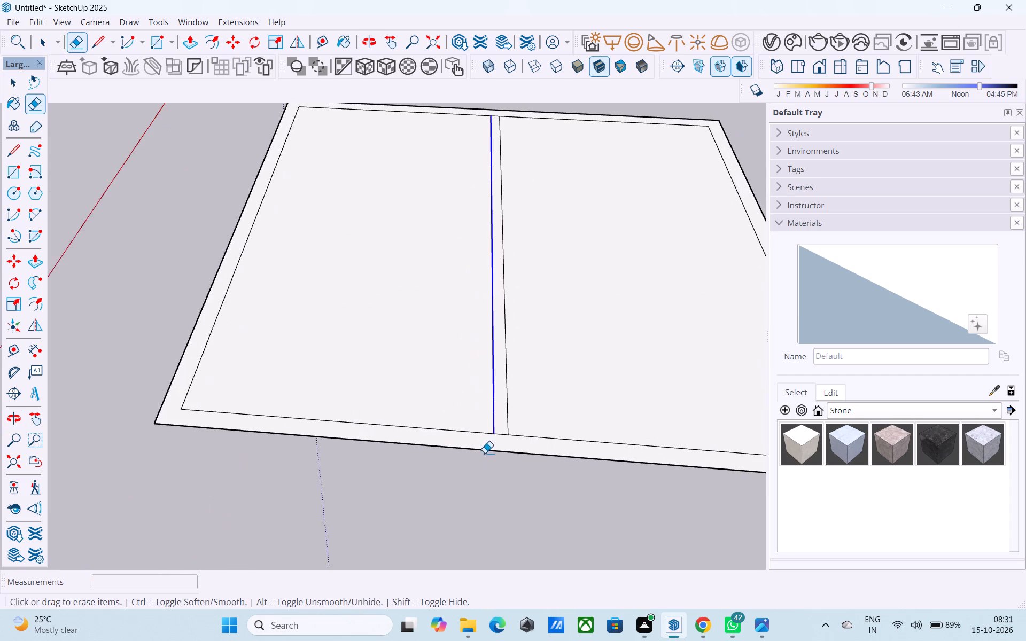
pyautogui.scroll(2, 485, 453)
pyautogui.moveTo(501, 428); pyautogui.dragTo(504, 433)
pyautogui.press('space')
# Select the whole floor plan with all its connected faces and edges and make it a group.
pyautogui.scroll(-4, 503, 434)
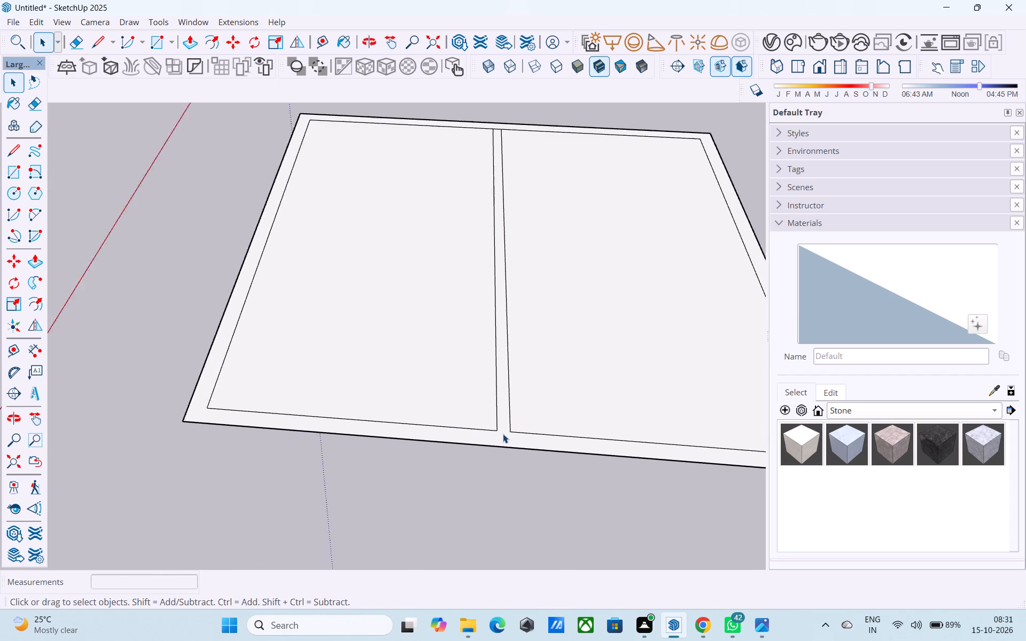
pyautogui.scroll(-5, 503, 434)
pyautogui.click(502, 432)
pyautogui.doubleClick(502, 432)
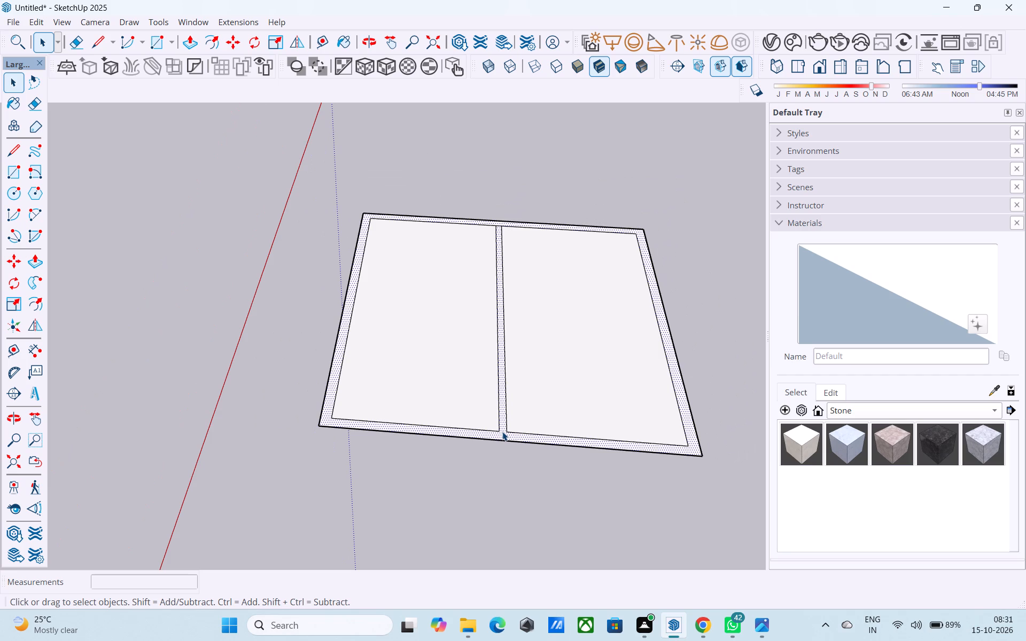
pyautogui.click(502, 432)
pyautogui.tripleClick(502, 432)
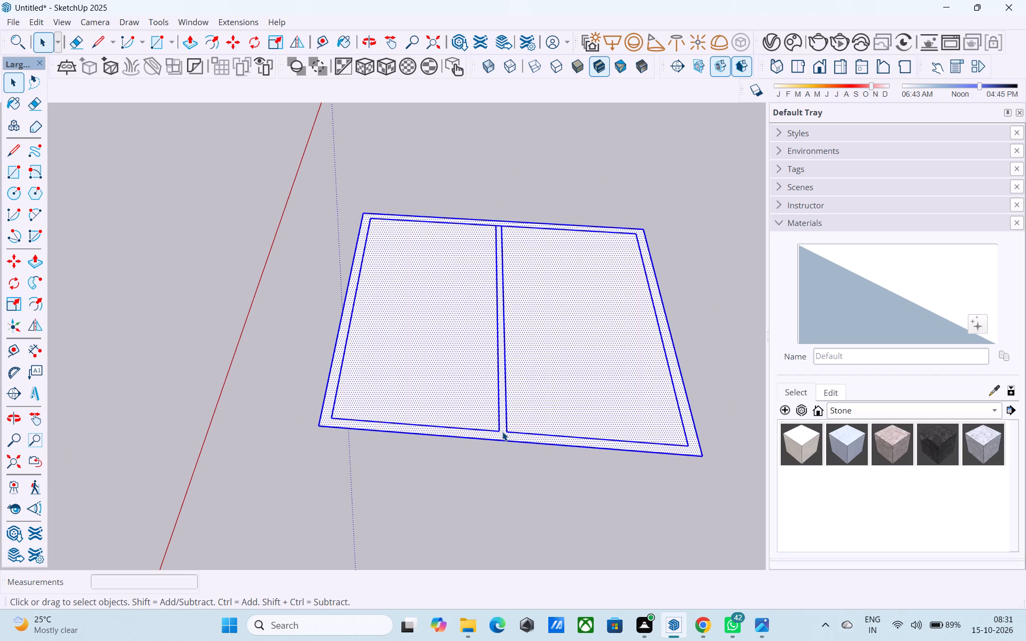
pyautogui.rightClick(502, 431)
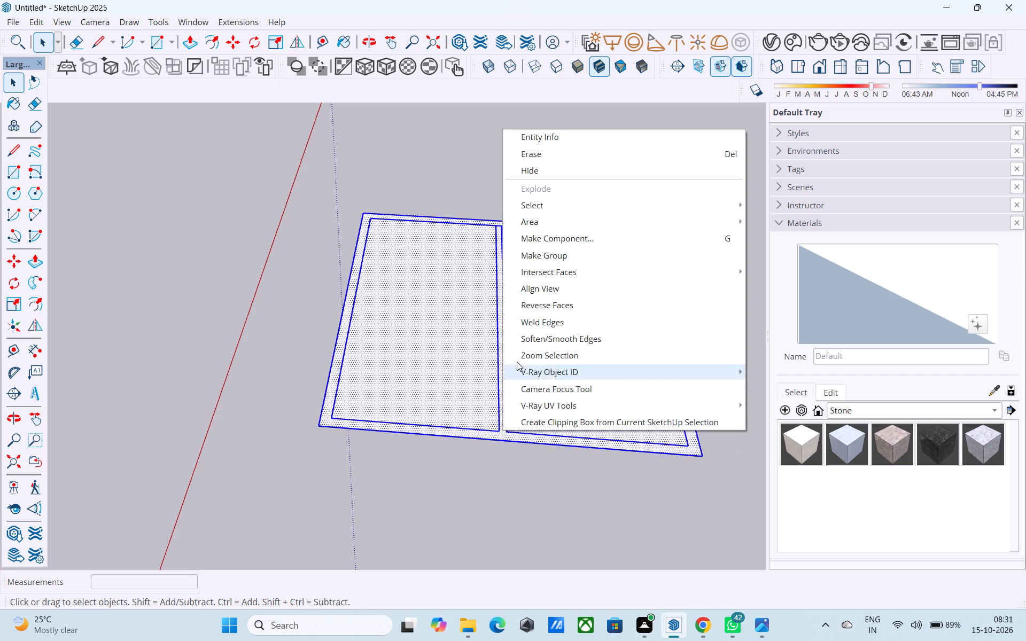
pyautogui.click(547, 263)
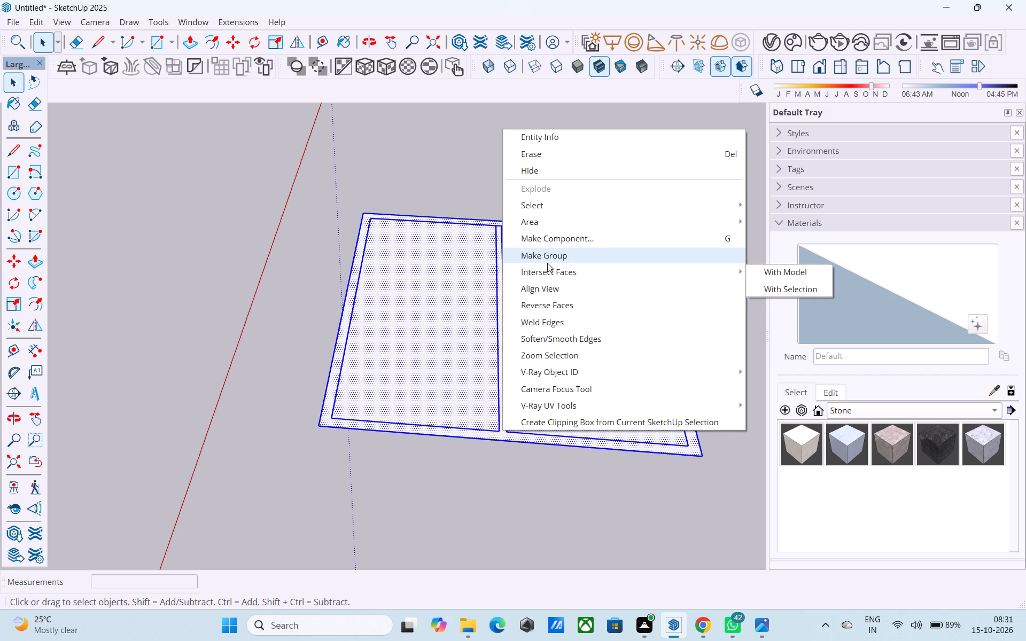
pyautogui.click(484, 521)
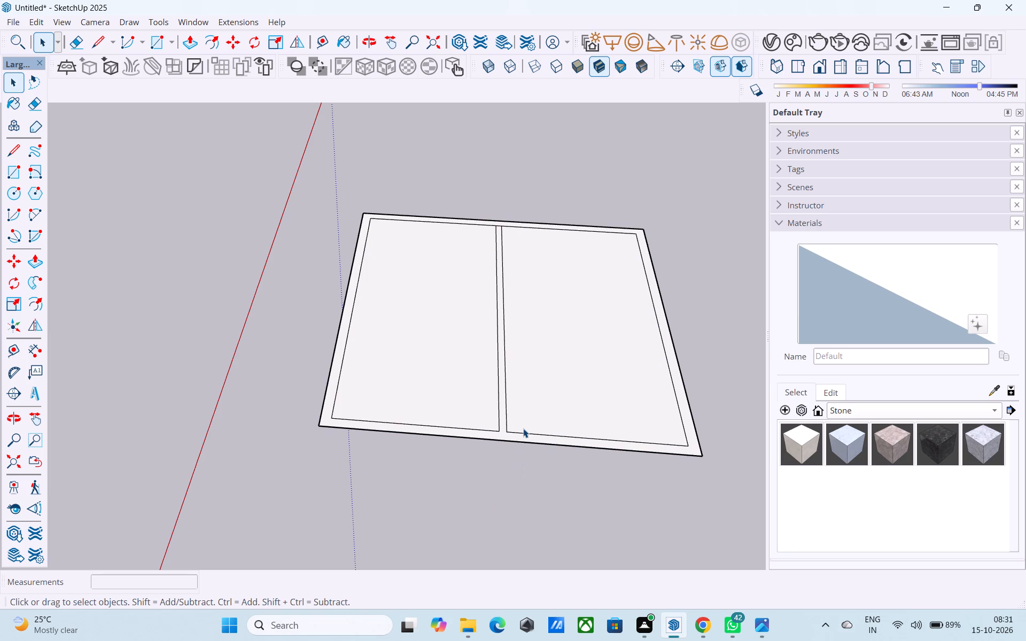
pyautogui.doubleClick(519, 438)
pyautogui.click(493, 480)
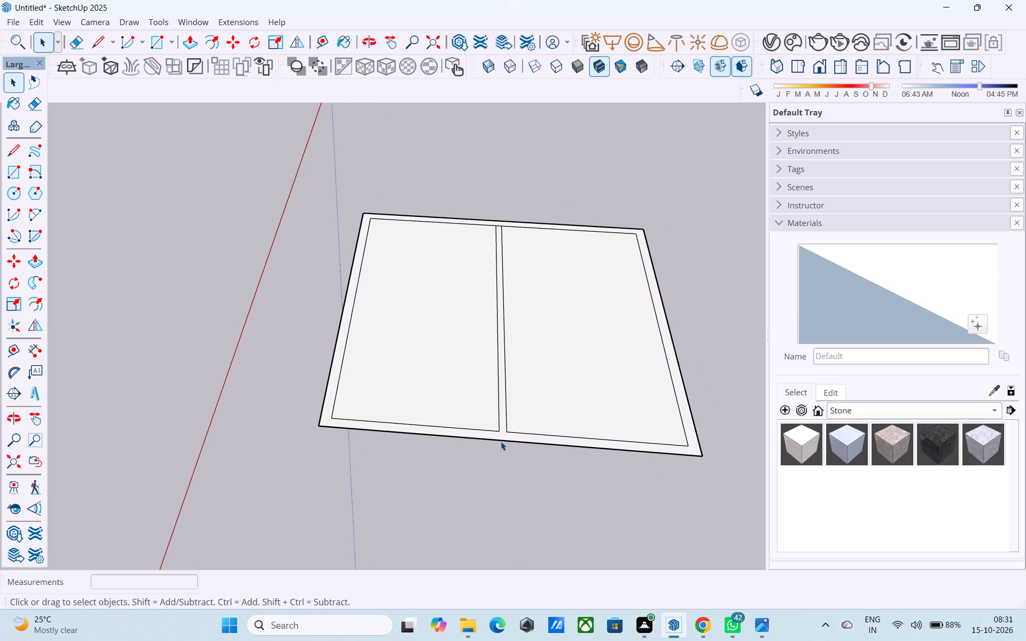
# Inside the plan group, select the wall face with its bounding edges and make it a separate nested group.
pyautogui.click(503, 435)
pyautogui.click(503, 435)
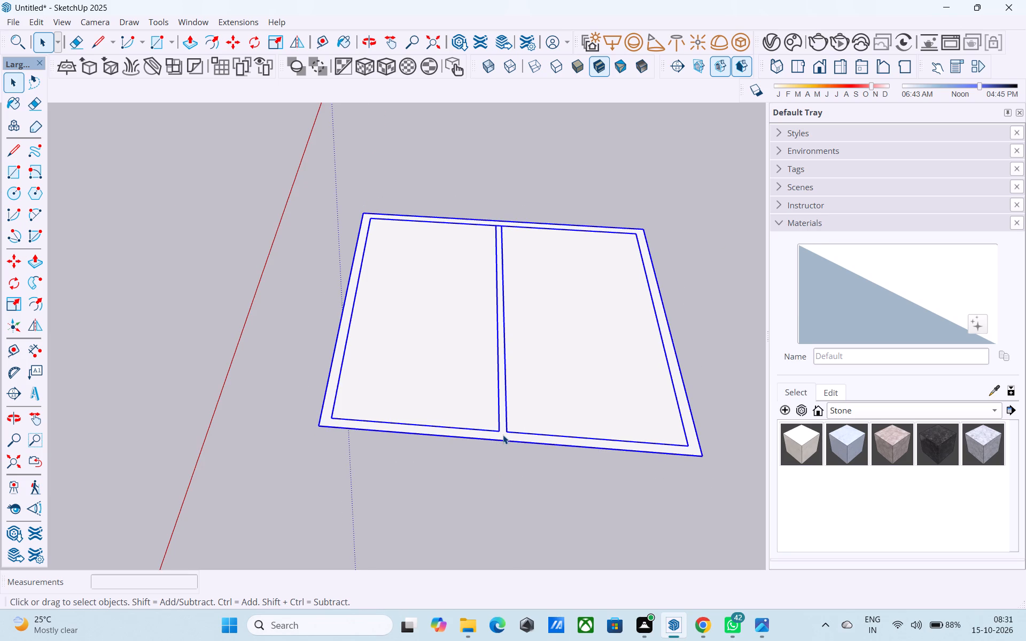
pyautogui.doubleClick(503, 435)
pyautogui.click(504, 432)
pyautogui.click(504, 432)
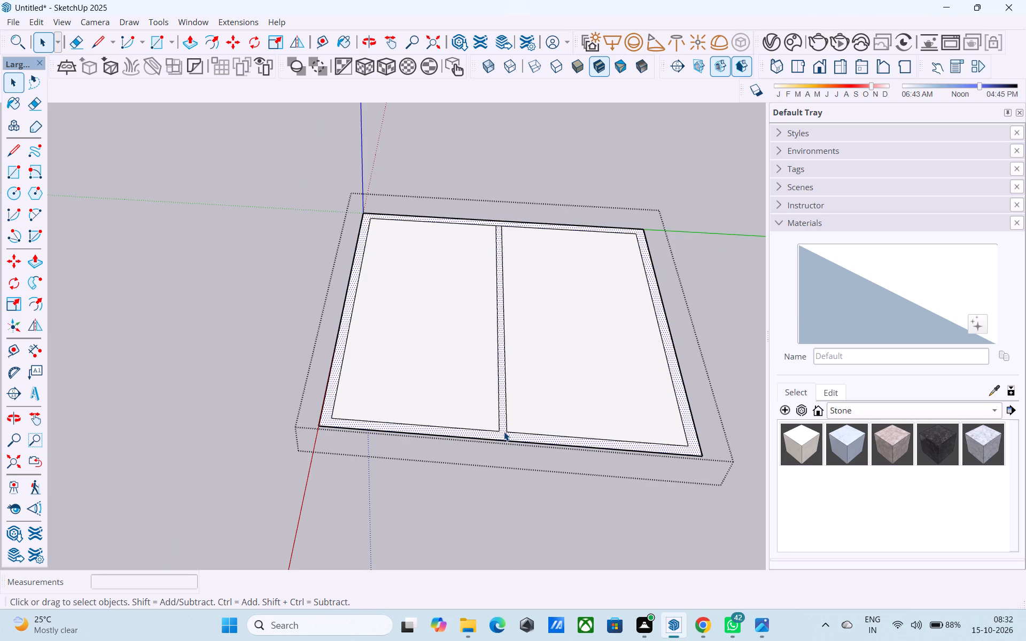
pyautogui.doubleClick(504, 432)
pyautogui.click(504, 432)
pyautogui.click(504, 432)
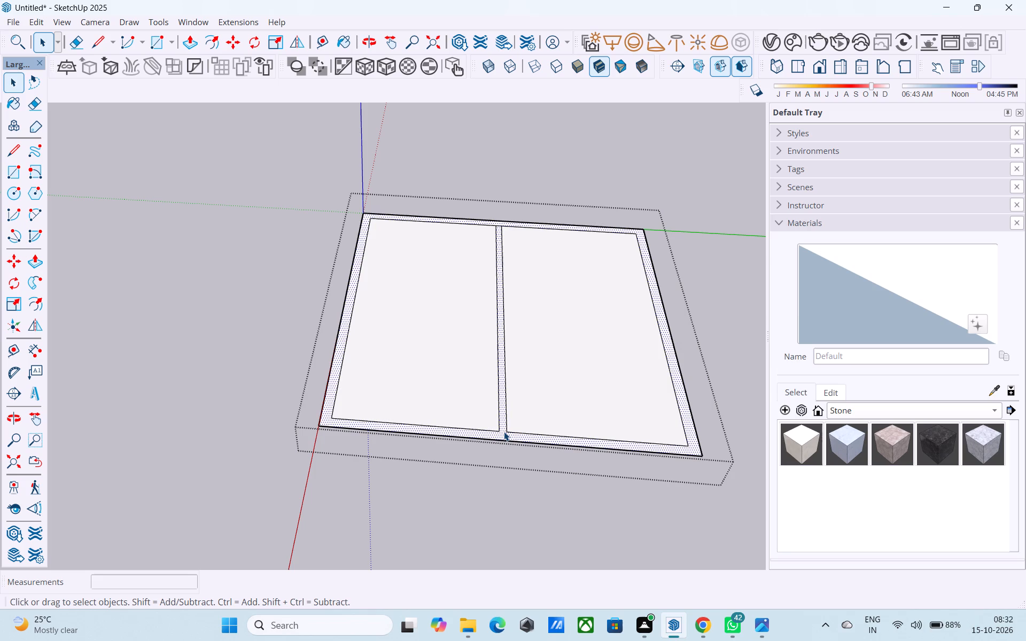
pyautogui.click(504, 432)
pyautogui.rightClick(504, 432)
pyautogui.click(584, 244)
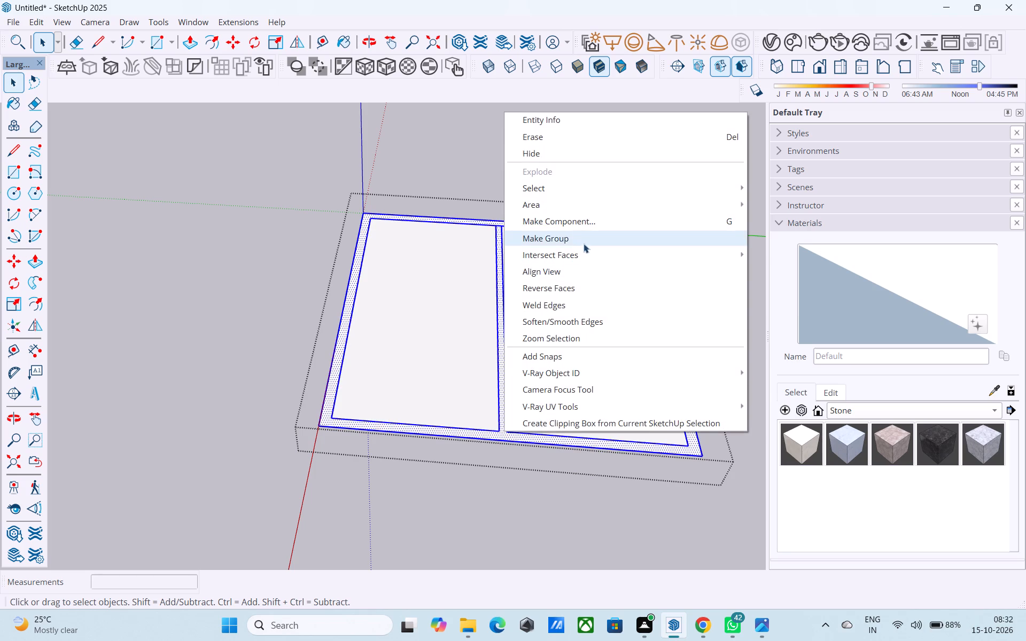
# Open the nested wall group and extrude the wall face upward 10'.
pyautogui.doubleClick(504, 437)
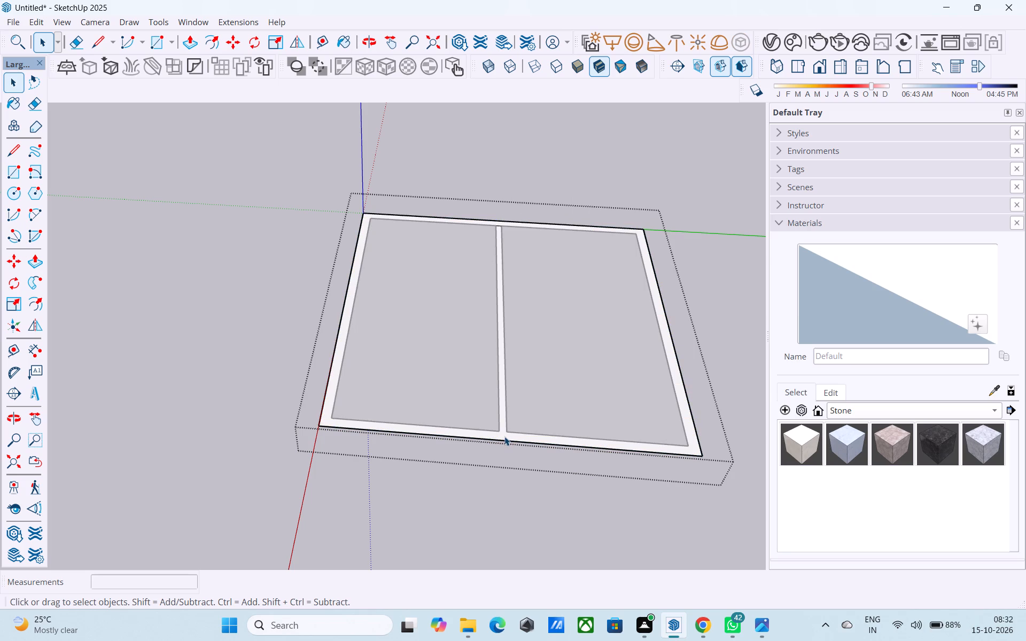
pyautogui.click(504, 436)
pyautogui.press('p')
pyautogui.click(506, 432)
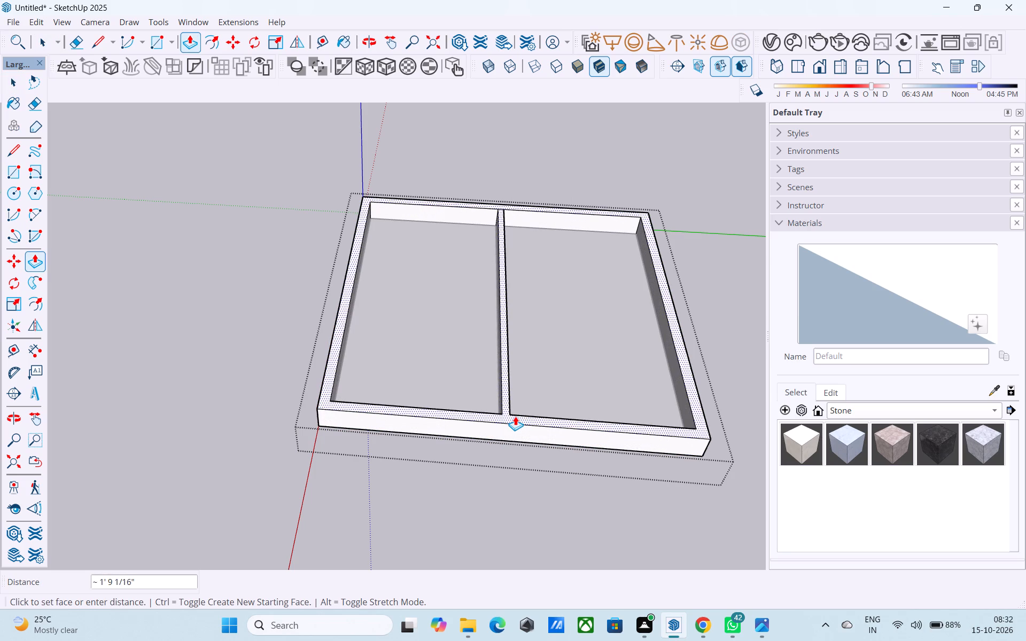
pyautogui.press('1')
pyautogui.press('0')
pyautogui.press("'")
pyautogui.press('Return')
pyautogui.press('space')
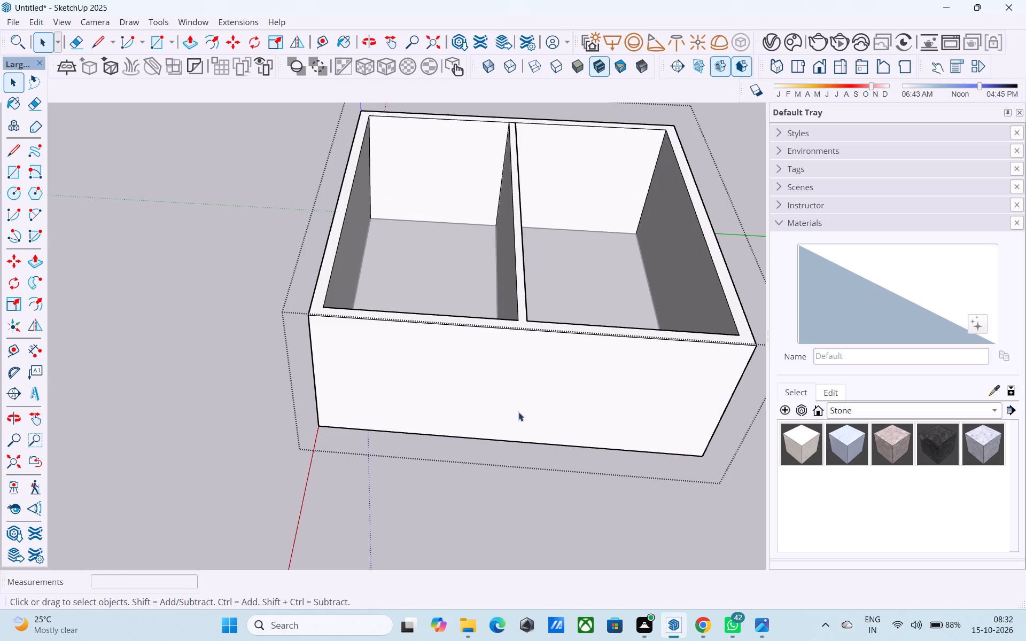
# Leave the wall group and draw a rectangle across the wall tops from one outer corner to the diagonally opposite one.
pyautogui.scroll(-8, 518, 411)
pyautogui.click(493, 491)
pyautogui.press('r')
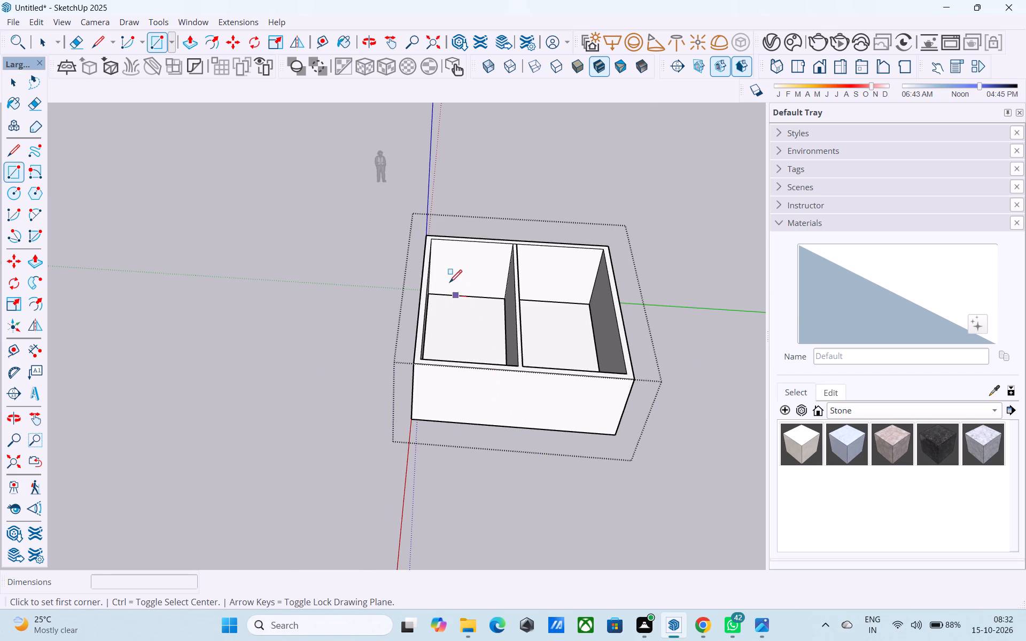
pyautogui.click(423, 234)
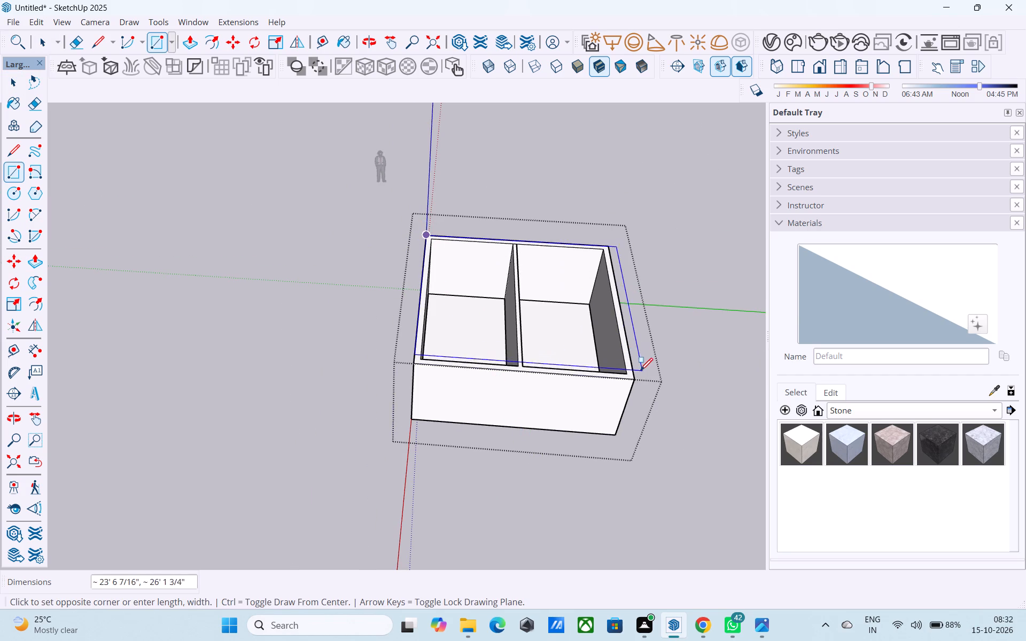
pyautogui.click(635, 373)
# Extrude the rectangle on top of the walls upward 6" to form a roof slab.
pyautogui.press('space')
pyautogui.click(619, 362)
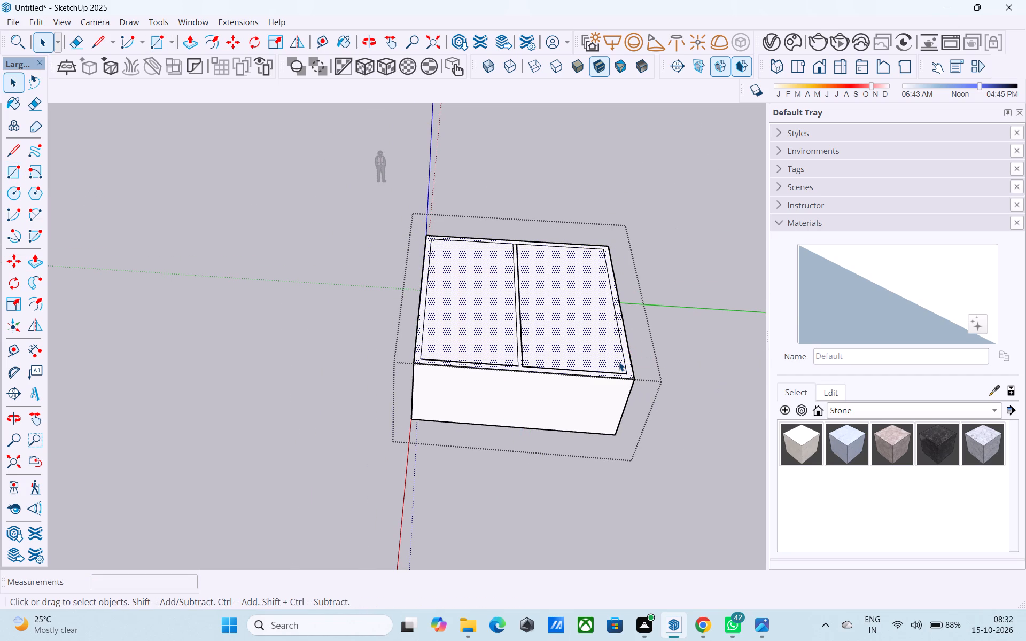
pyautogui.press('p')
pyautogui.click(619, 362)
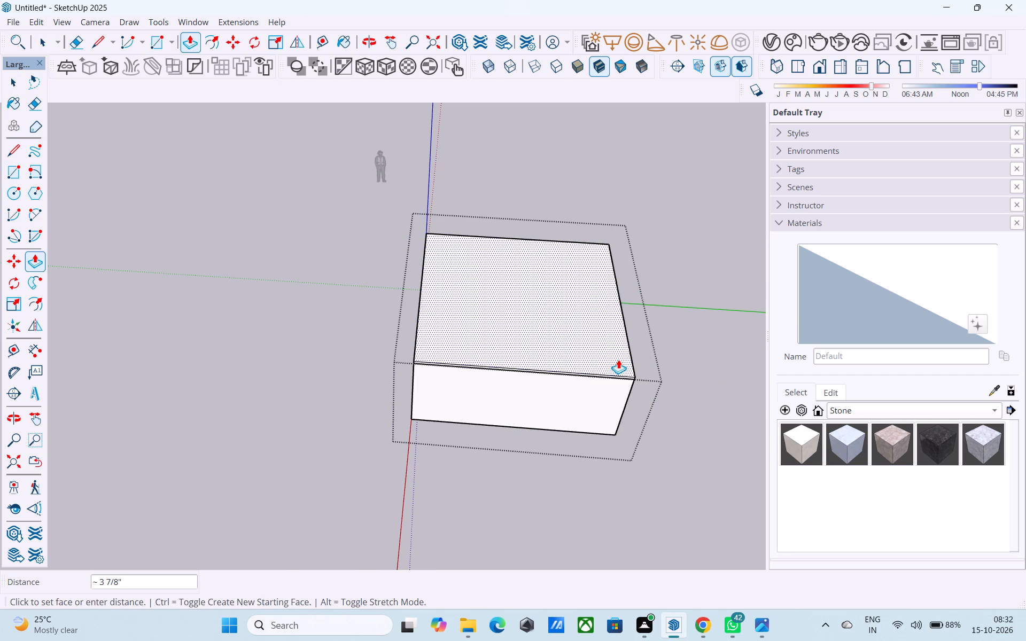
pyautogui.press('6')
pyautogui.hotkey('shift', '"')
pyautogui.press('Return')
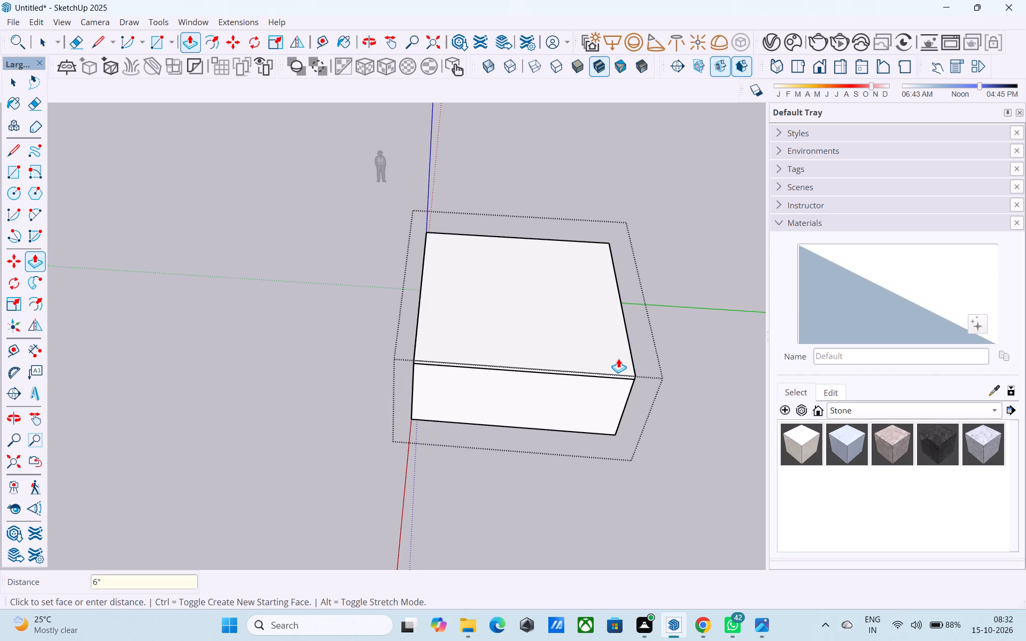
# Select the whole 6" slab with its connected faces and edges and make it a group.
pyautogui.press('space')
pyautogui.tripleClick(618, 358)
pyautogui.rightClick(619, 358)
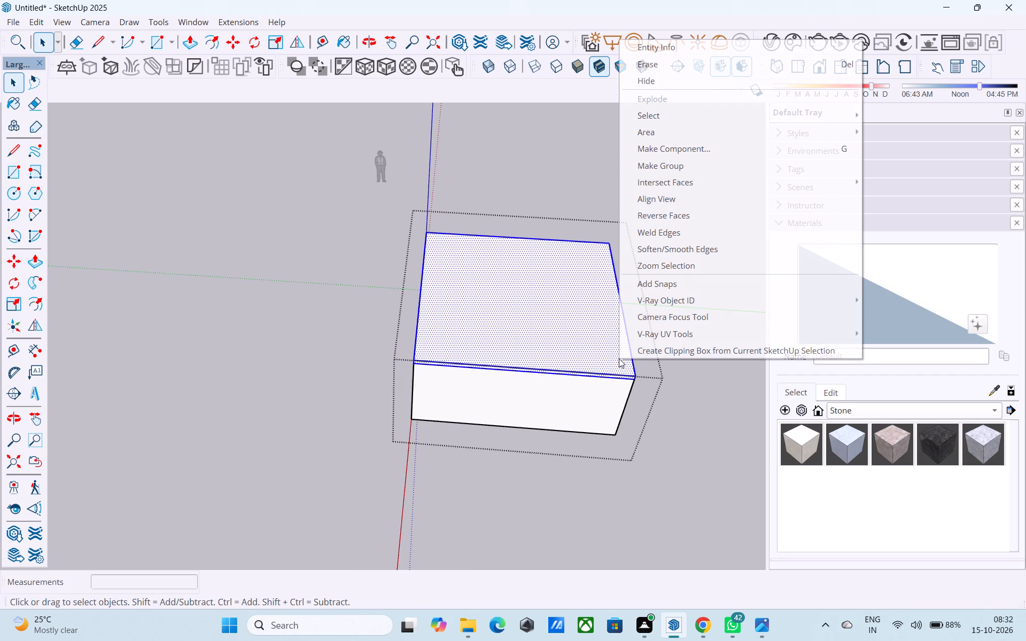
pyautogui.click(669, 158)
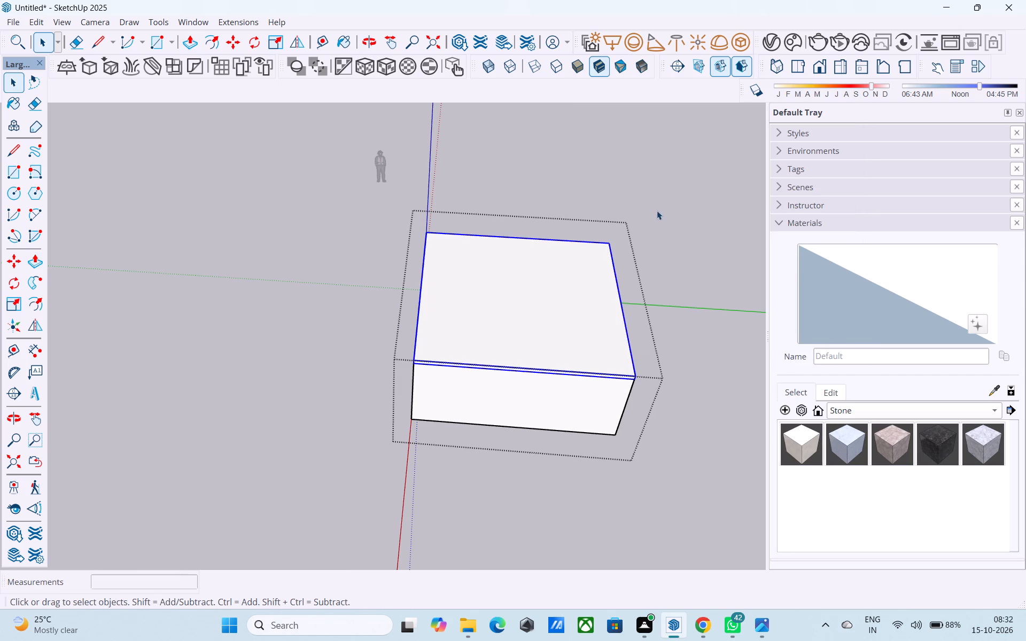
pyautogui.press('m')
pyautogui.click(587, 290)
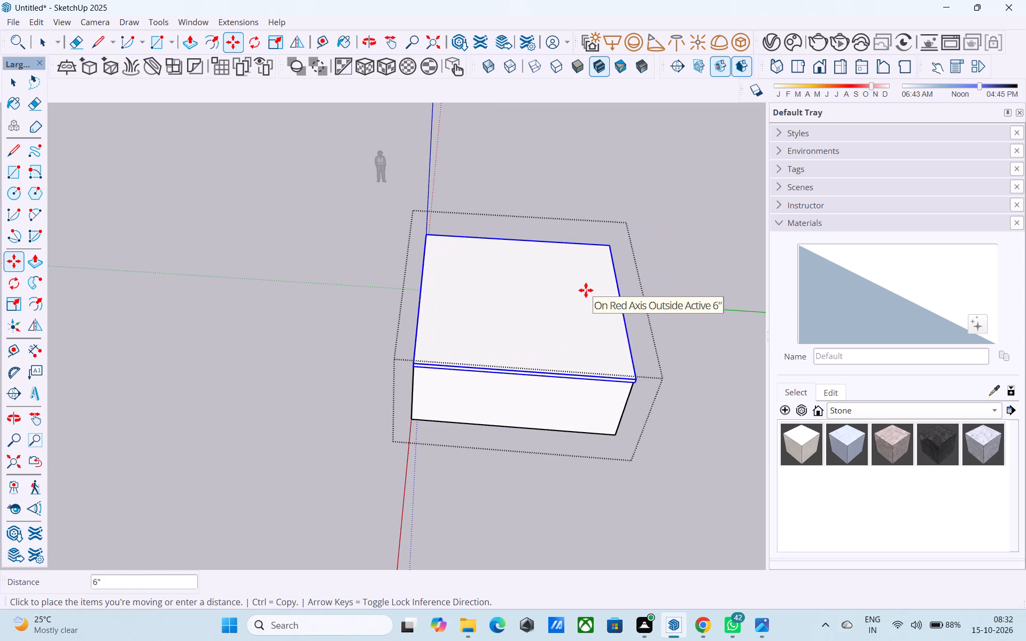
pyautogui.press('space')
# Copy the wall group straight up 10' 6" from its bottom corner so the copy stands on the slab as an upper storey.
pyautogui.moveTo(454, 364); pyautogui.dragTo(534, 362, button='middle')
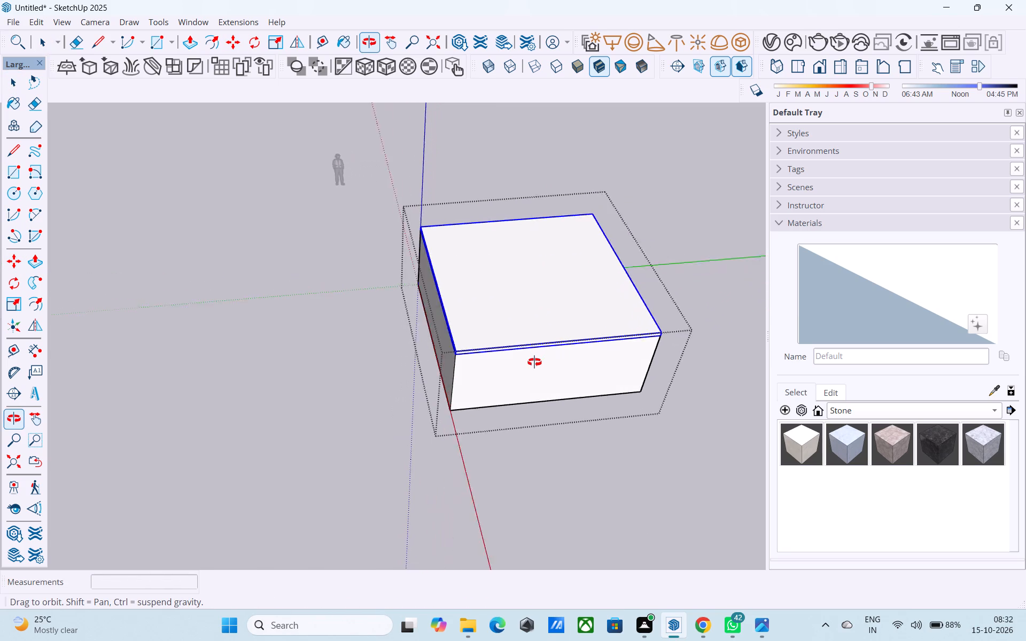
pyautogui.moveTo(534, 362); pyautogui.dragTo(563, 314, button='middle')
pyautogui.scroll(3, 511, 367)
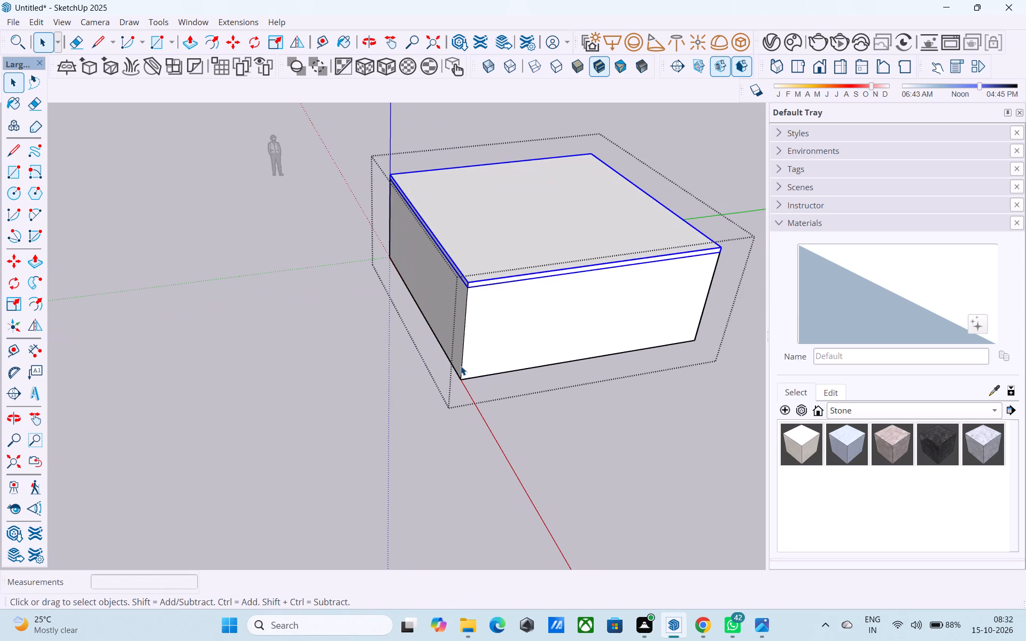
pyautogui.click(461, 366)
pyautogui.scroll(2, 461, 366)
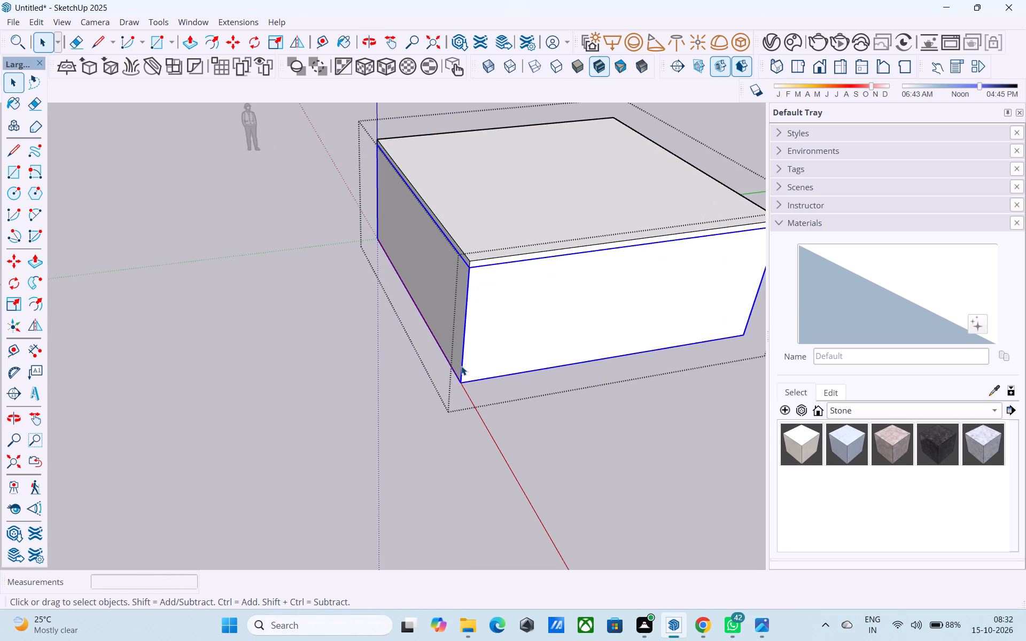
pyautogui.press('m')
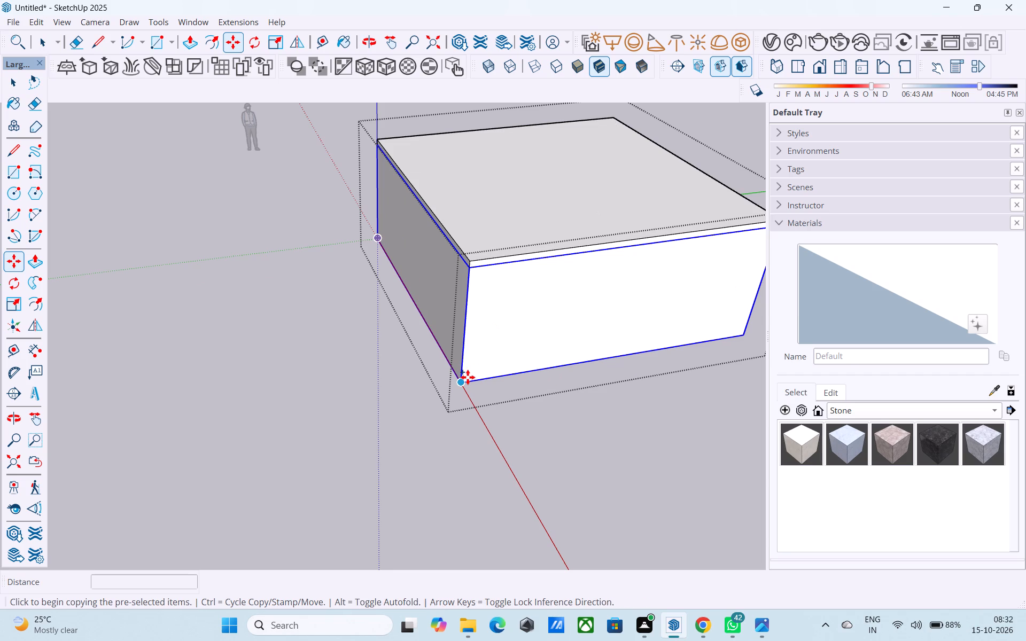
pyautogui.click(468, 377)
pyautogui.click(470, 255)
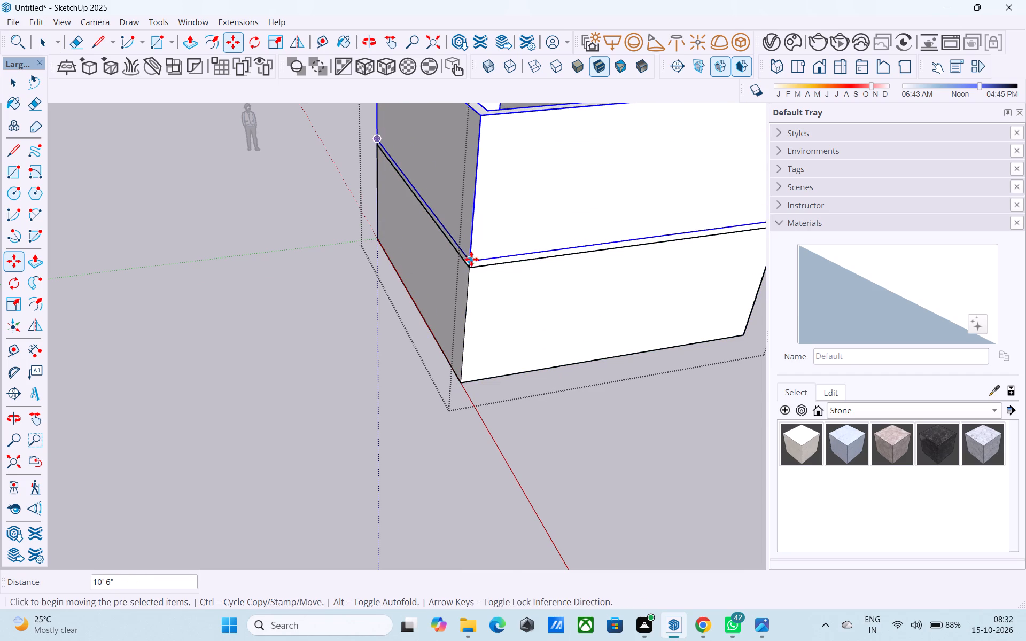
# Copy the slab group straight up 10' 6" so the copy sits on top of the upper-storey walls.
pyautogui.scroll(5, 471, 264)
pyautogui.press('space')
pyautogui.click(471, 264)
pyautogui.press('m')
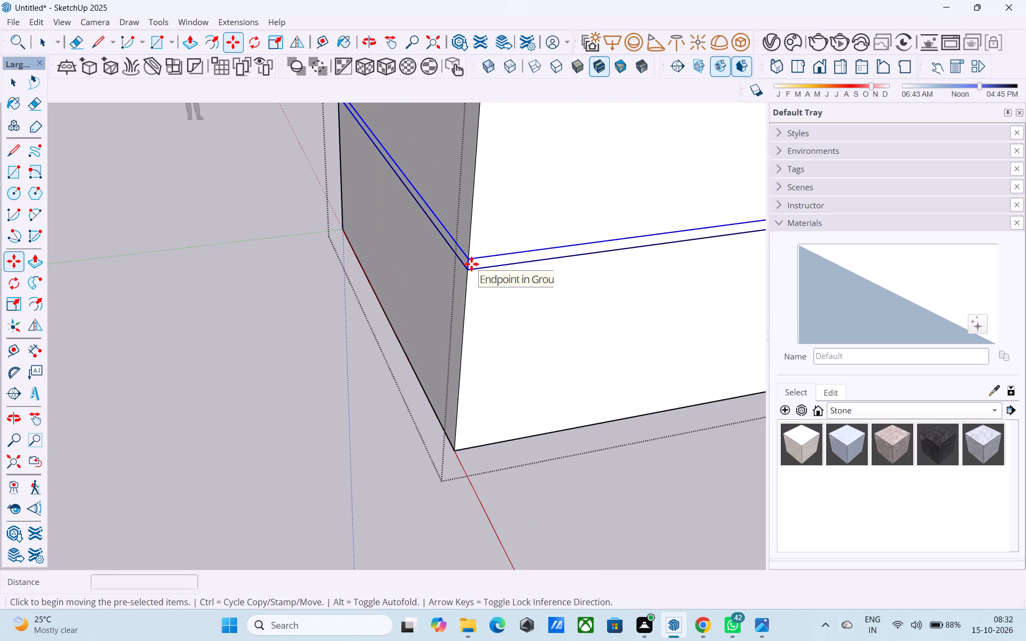
pyautogui.click(471, 268)
pyautogui.scroll(-4, 483, 210)
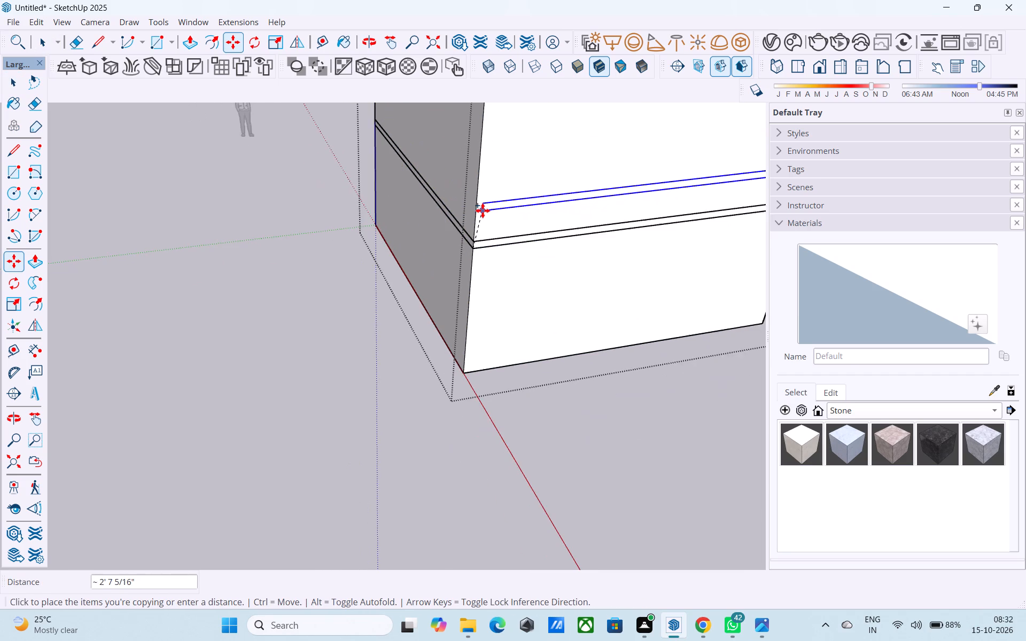
pyautogui.scroll(-5, 483, 210)
pyautogui.keyDown('shift'); pyautogui.moveTo(483, 210); pyautogui.dragTo(479, 316, button='middle'); pyautogui.keyUp('shift')
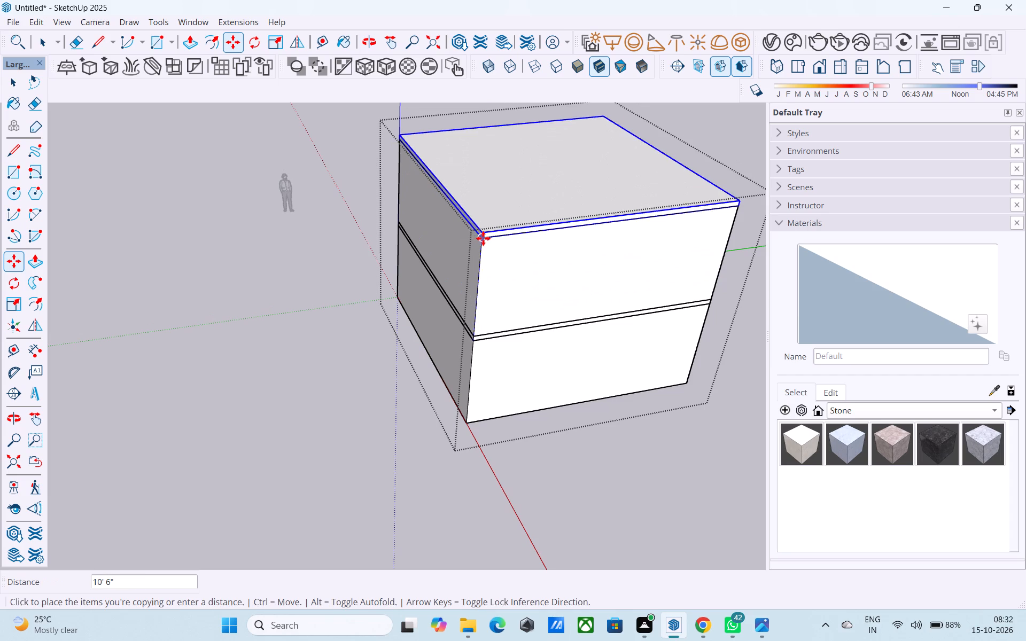
pyautogui.click(483, 238)
pyautogui.press('space')
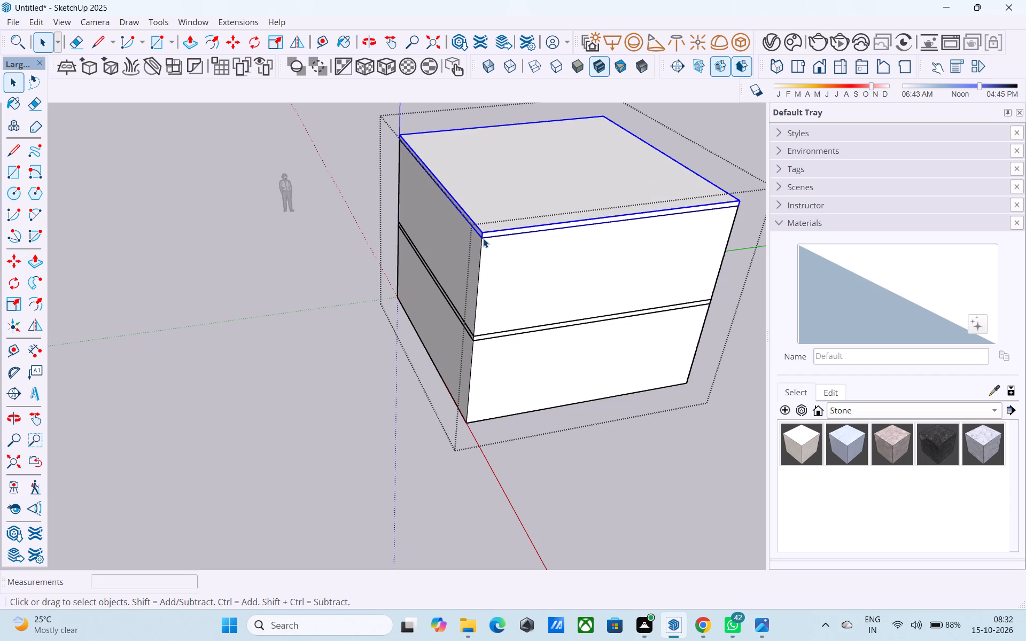
# Move the top roof slab off the upper storey and place it beside the building to uncover the rooms.
pyautogui.moveTo(482, 247); pyautogui.dragTo(470, 243, button='middle')
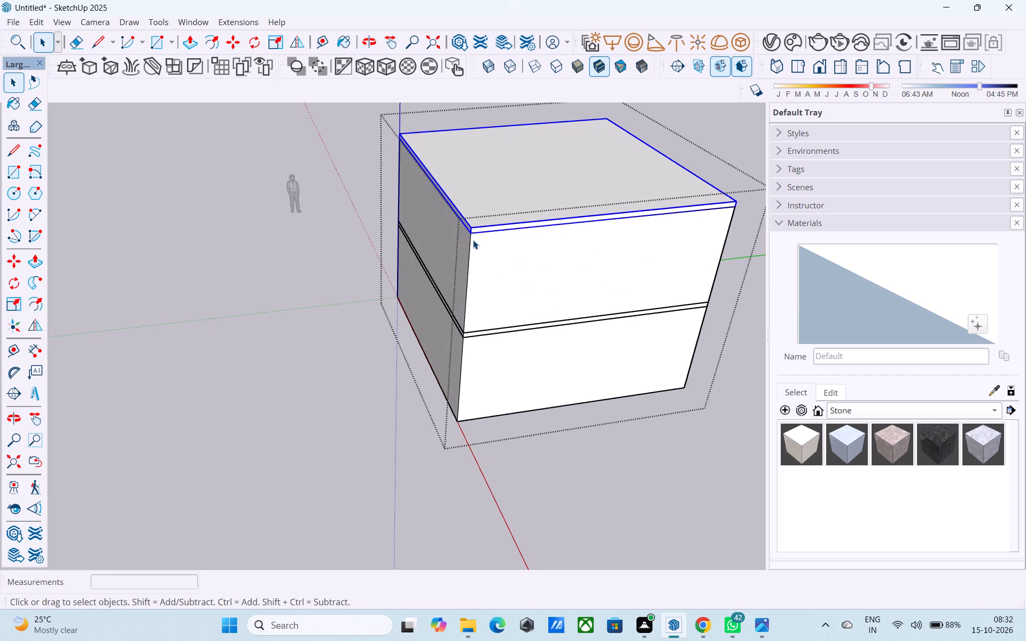
pyautogui.moveTo(514, 262); pyautogui.dragTo(469, 238, button='middle')
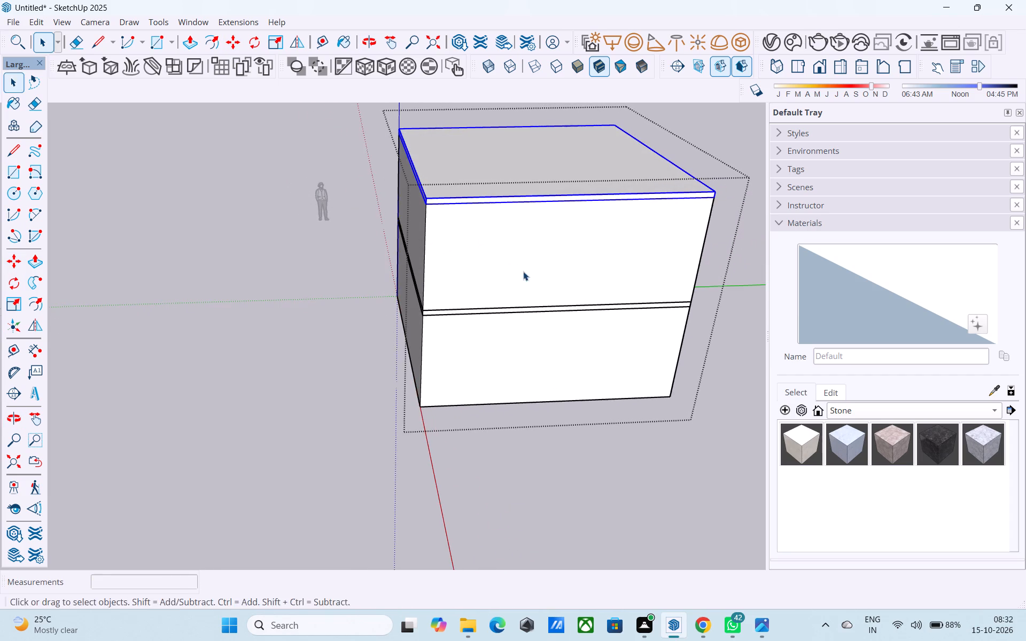
pyautogui.middleClick(523, 271)
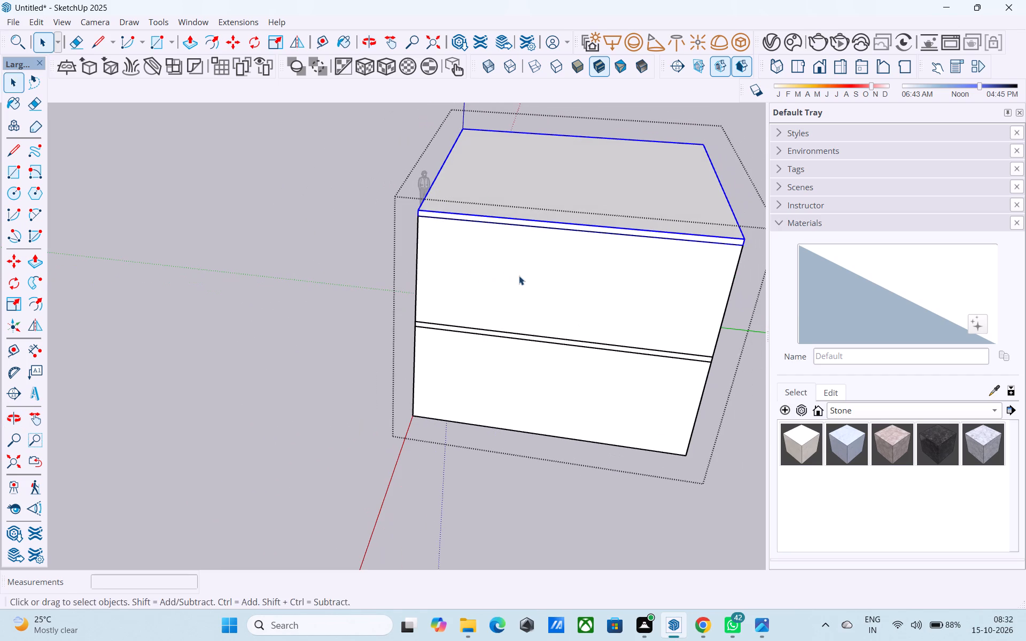
pyautogui.keyDown('shift'); pyautogui.moveTo(602, 293); pyautogui.dragTo(569, 283, button='middle'); pyautogui.keyUp('shift')
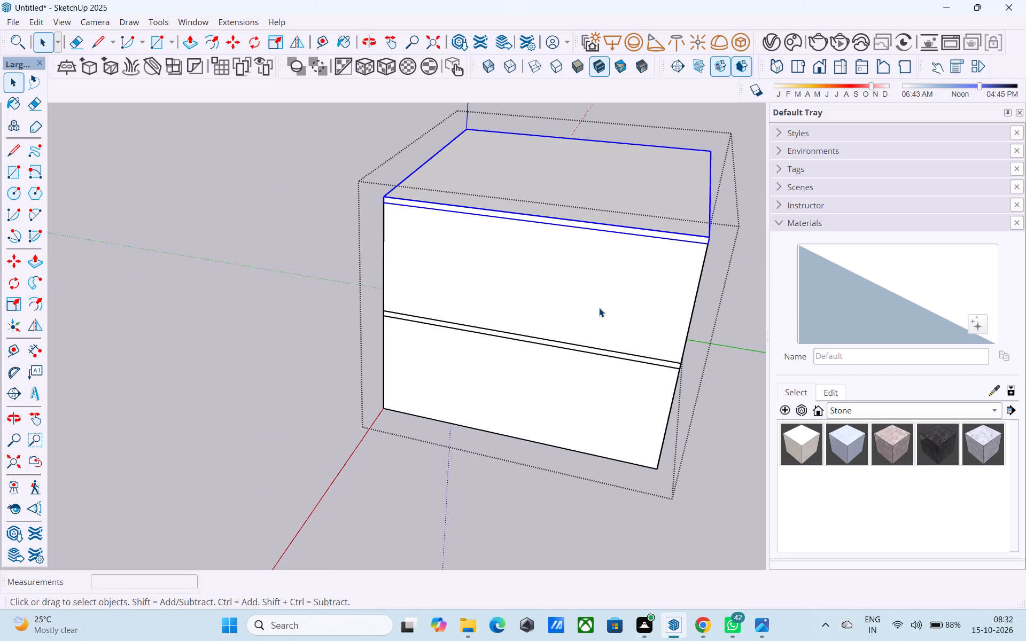
pyautogui.keyDown('shift'); pyautogui.moveTo(599, 308); pyautogui.dragTo(631, 285, button='middle'); pyautogui.keyUp('shift')
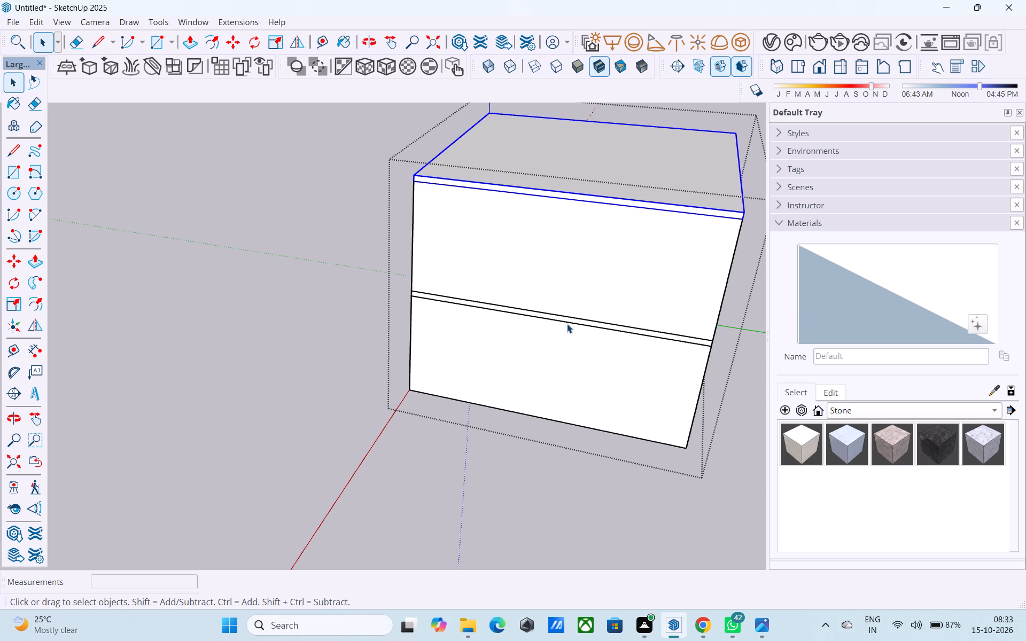
pyautogui.moveTo(568, 329); pyautogui.dragTo(559, 343, button='middle')
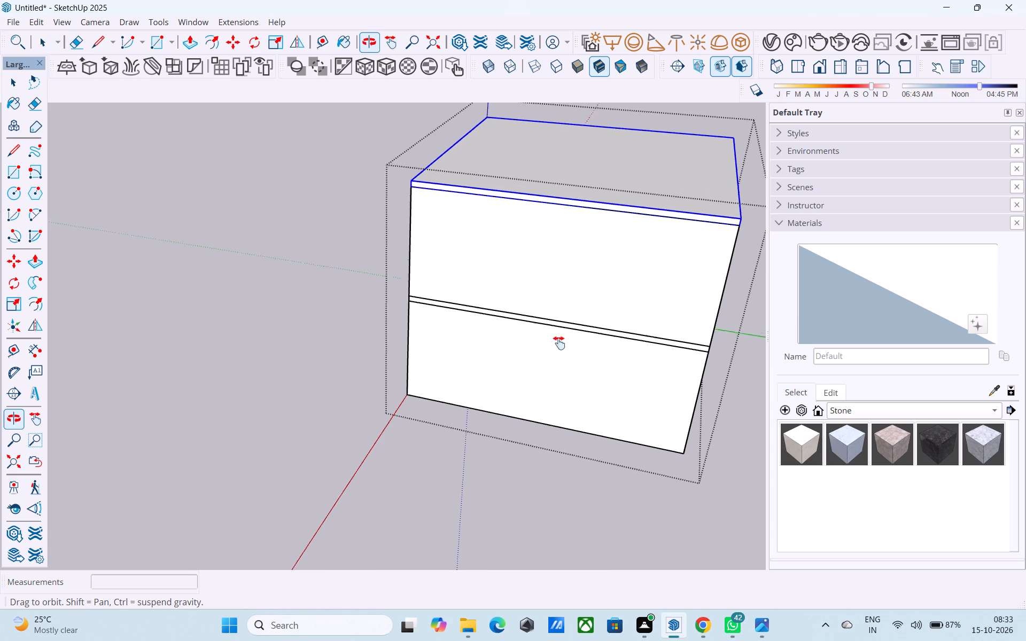
pyautogui.moveTo(559, 343); pyautogui.dragTo(527, 412, button='middle')
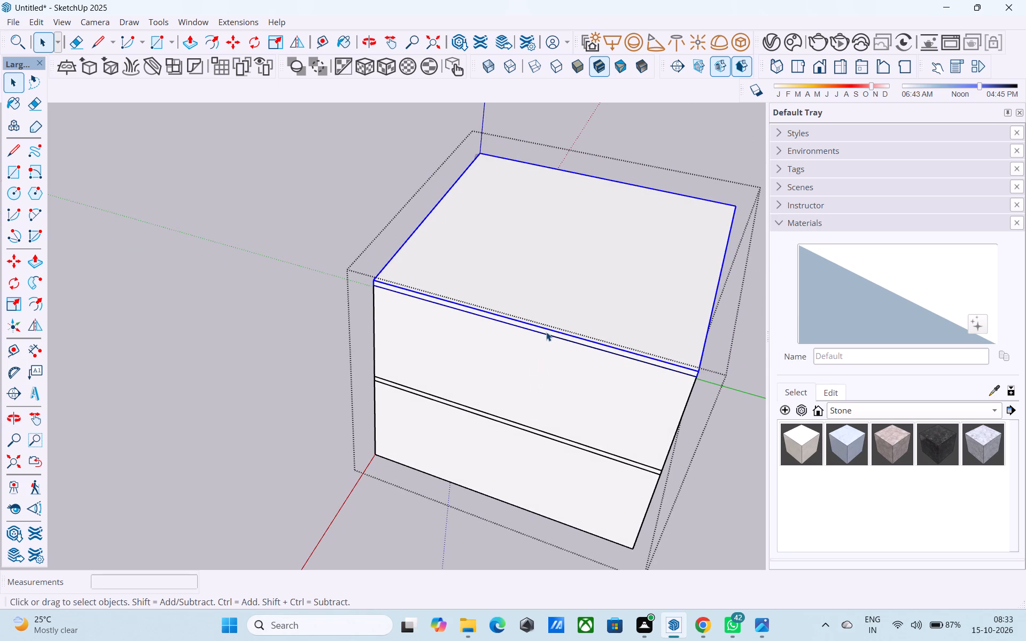
pyautogui.click(546, 332)
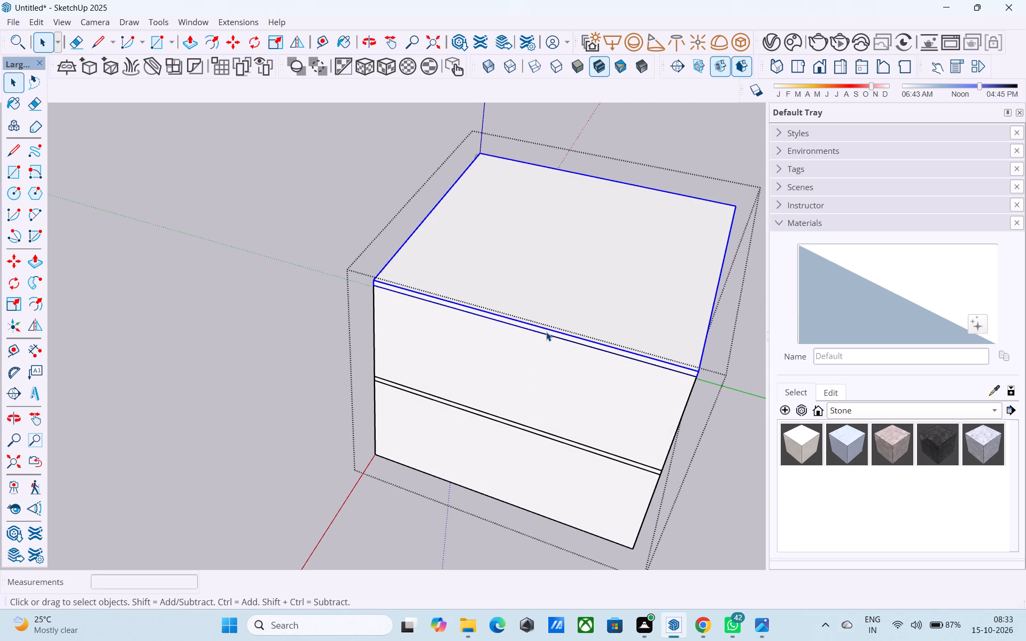
pyautogui.press('m')
pyautogui.click(546, 332)
pyautogui.click(665, 161)
pyautogui.press('space')
# Inspect the uncovered upper-storey rooms from above and check the length of an inner wall edge at floor level.
pyautogui.moveTo(601, 223); pyautogui.dragTo(714, 323, button='middle')
pyautogui.keyDown('shift'); pyautogui.moveTo(707, 326); pyautogui.dragTo(651, 358, button='middle'); pyautogui.keyUp('shift')
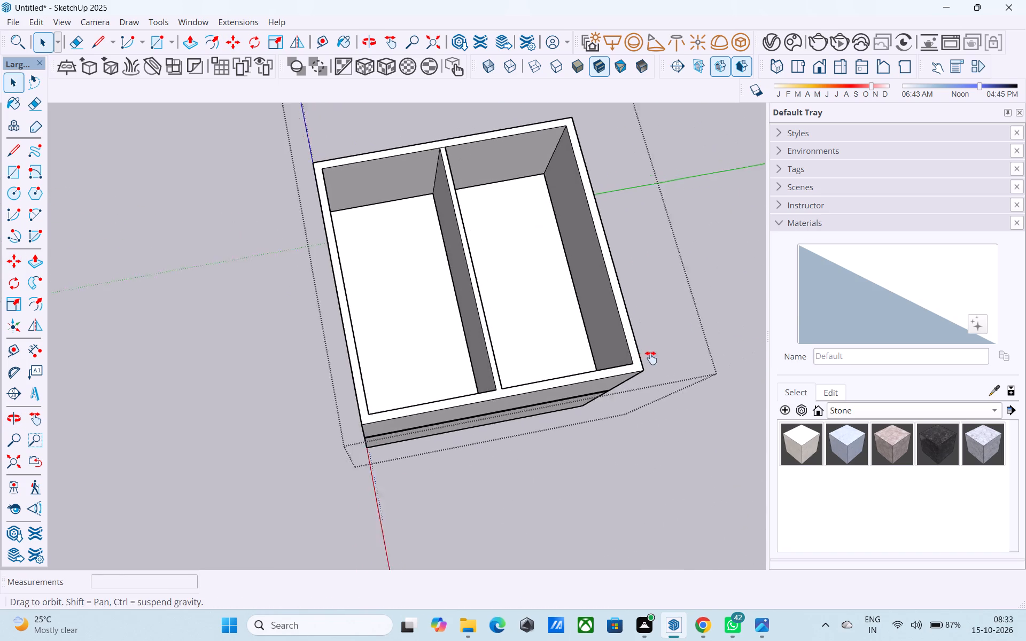
pyautogui.keyDown('shift'); pyautogui.moveTo(651, 358); pyautogui.dragTo(691, 399, button='middle'); pyautogui.keyUp('shift')
pyautogui.scroll(-9, 634, 411)
pyautogui.keyDown('shift'); pyautogui.moveTo(604, 437); pyautogui.dragTo(756, 401, button='middle'); pyautogui.keyUp('shift')
pyautogui.keyDown('shift'); pyautogui.moveTo(589, 357); pyautogui.dragTo(621, 382, button='middle'); pyautogui.keyUp('shift')
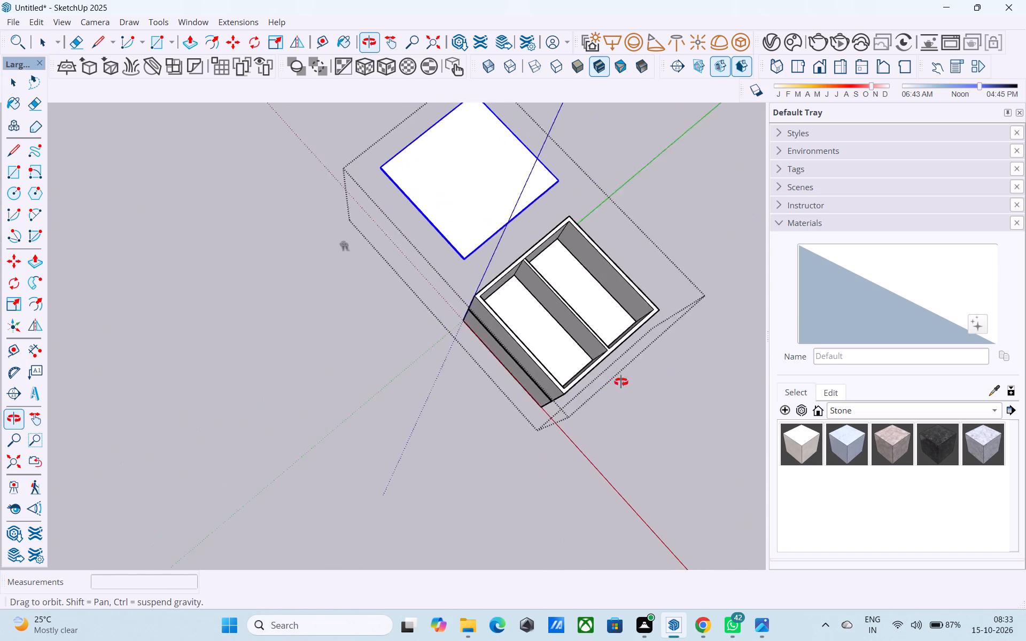
pyautogui.keyDown('shift'); pyautogui.moveTo(621, 382); pyautogui.dragTo(725, 262, button='middle'); pyautogui.keyUp('shift')
pyautogui.scroll(5, 562, 242)
pyautogui.moveTo(562, 241); pyautogui.dragTo(686, 354, button='middle')
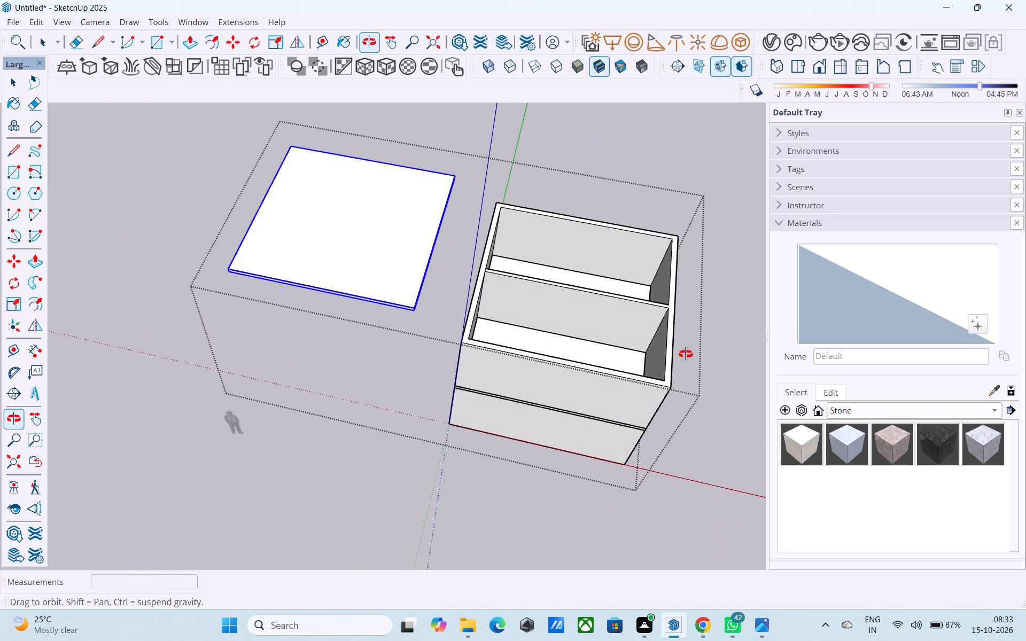
pyautogui.moveTo(686, 354); pyautogui.dragTo(696, 414, button='middle')
pyautogui.keyDown('shift'); pyautogui.moveTo(621, 286); pyautogui.dragTo(633, 345, button='middle'); pyautogui.keyUp('shift')
pyautogui.scroll(3, 651, 338)
pyautogui.press('t')
pyautogui.scroll(4, 651, 338)
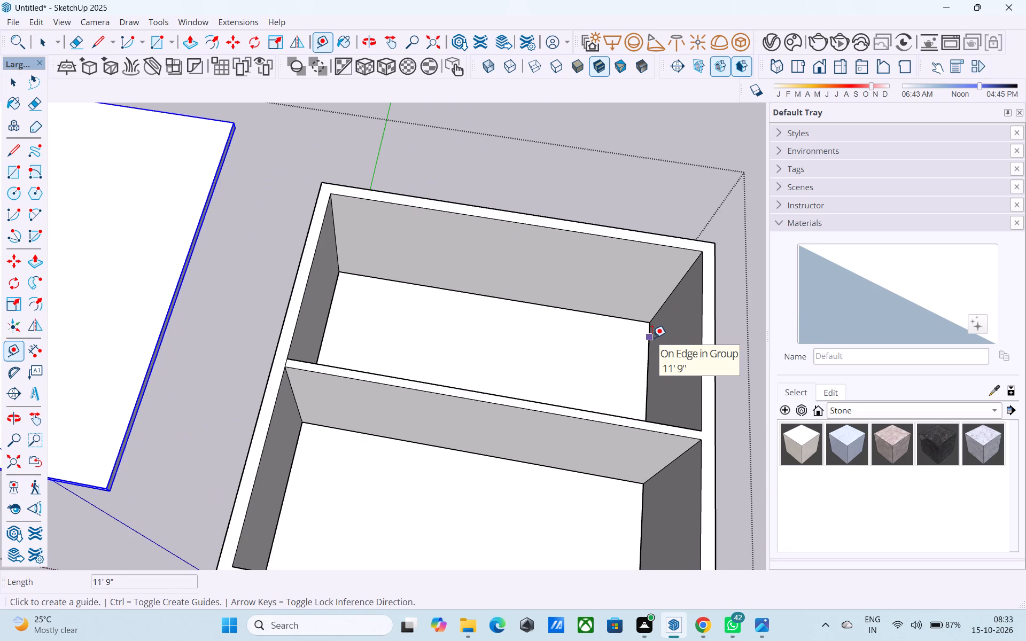
pyautogui.press('m')
pyautogui.press('space')
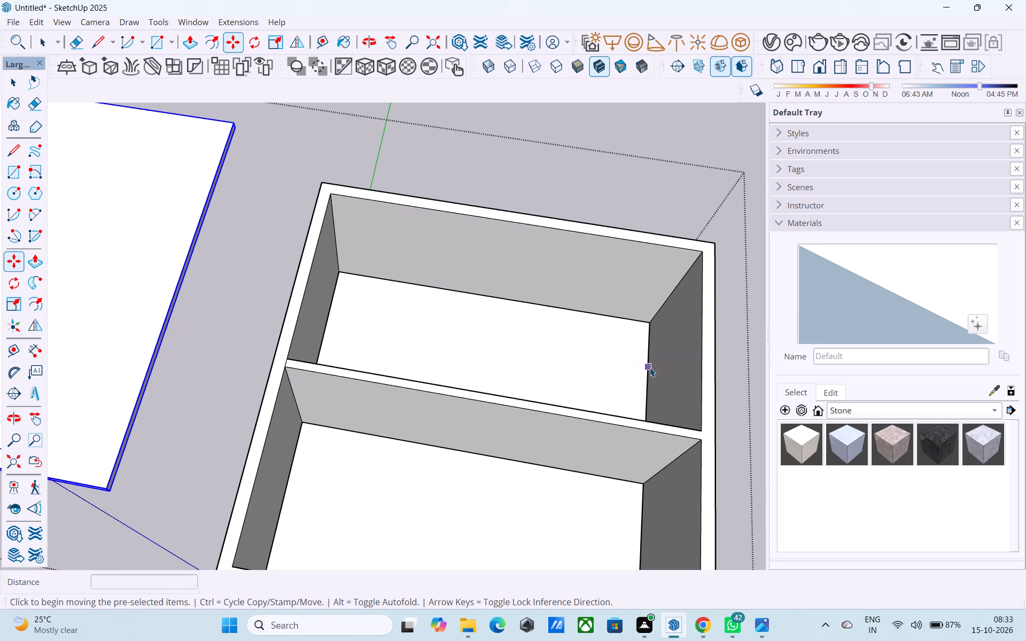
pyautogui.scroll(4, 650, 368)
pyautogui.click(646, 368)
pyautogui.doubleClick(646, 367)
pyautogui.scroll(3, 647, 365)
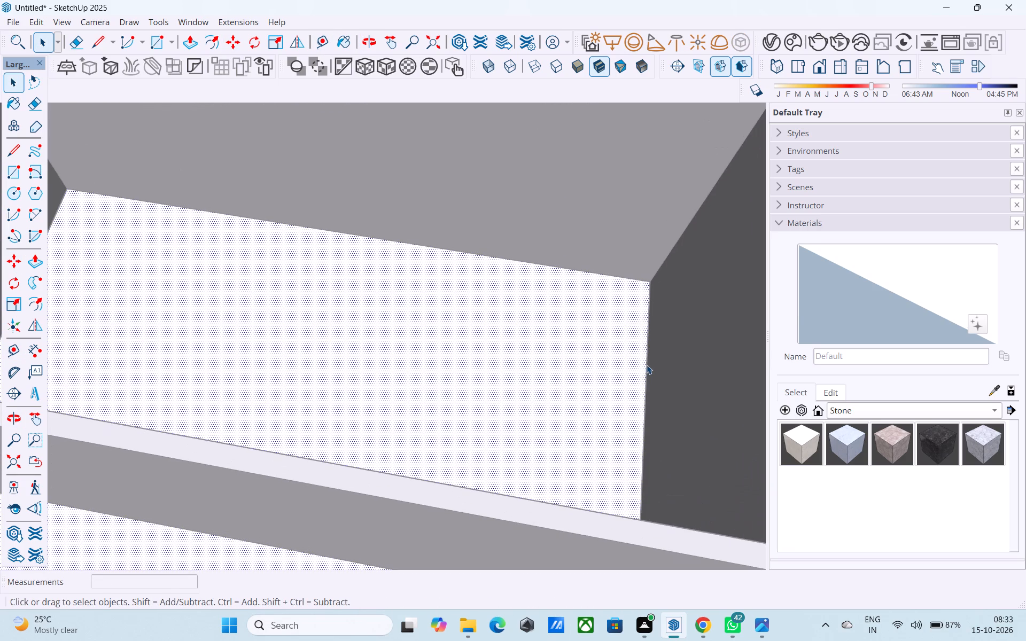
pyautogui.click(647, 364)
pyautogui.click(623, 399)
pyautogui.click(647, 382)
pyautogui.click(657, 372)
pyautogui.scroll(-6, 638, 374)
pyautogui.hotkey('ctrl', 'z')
# Open the upper-storey wall group and copy the short inner wall's floor edge 7' along the far room.
pyautogui.scroll(-1, 600, 349)
pyautogui.click(602, 349)
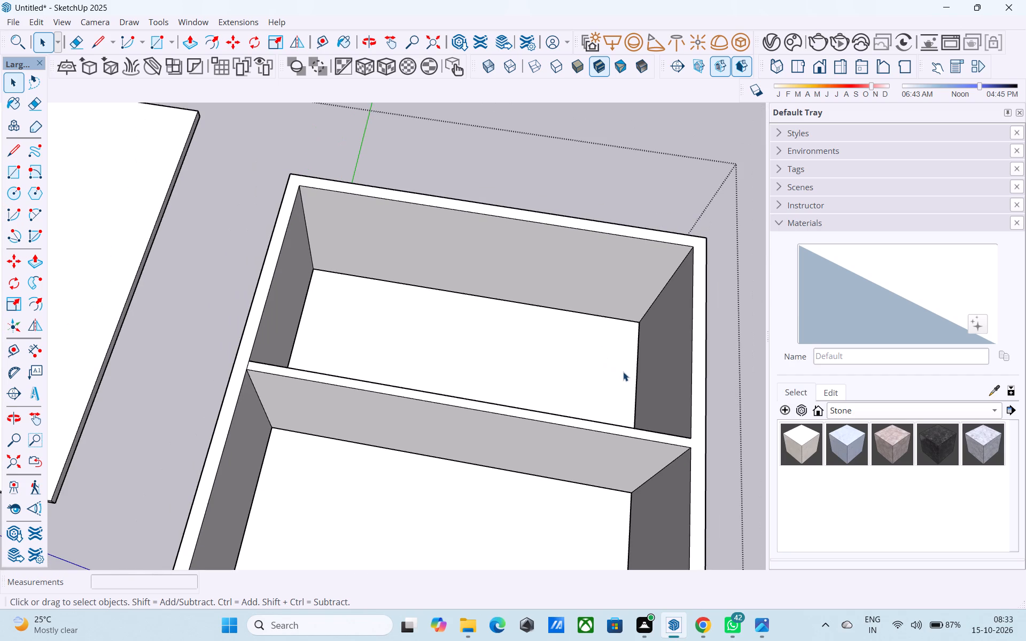
pyautogui.click(623, 372)
pyautogui.doubleClick(654, 365)
pyautogui.click(638, 371)
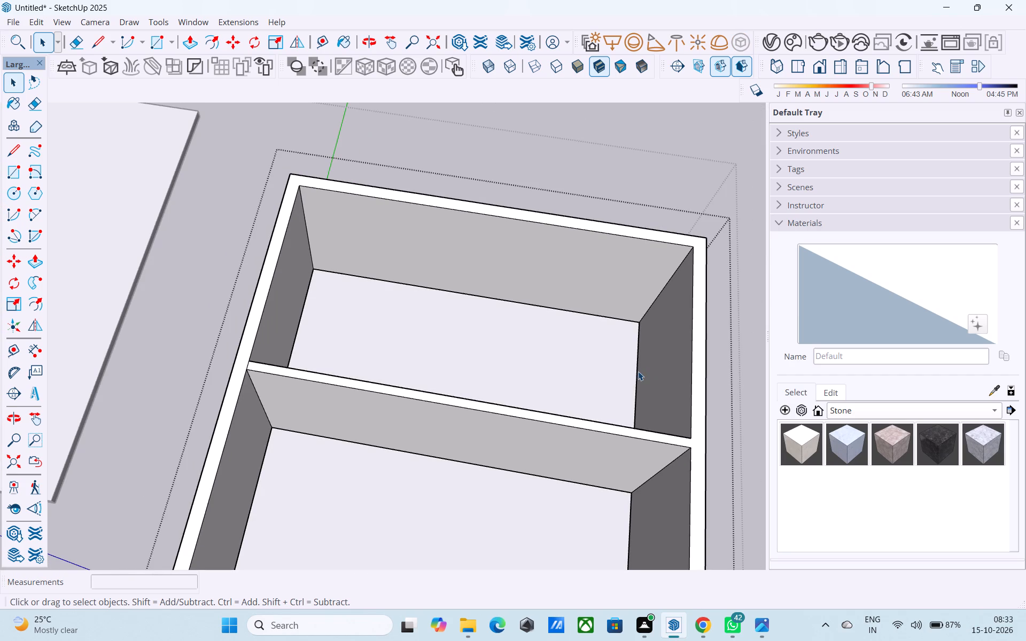
pyautogui.press('m')
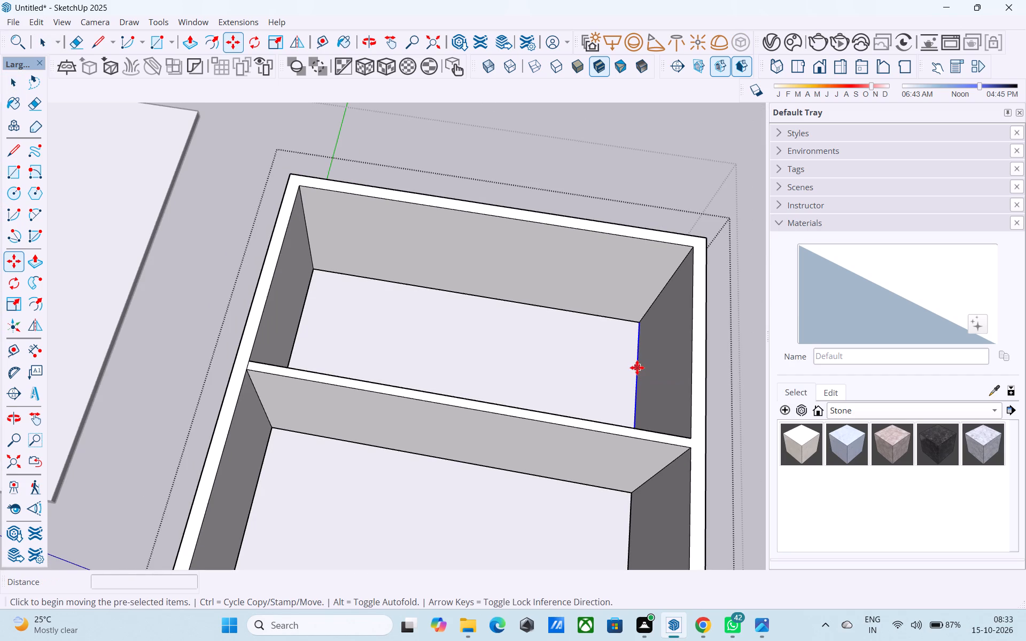
pyautogui.click(642, 324)
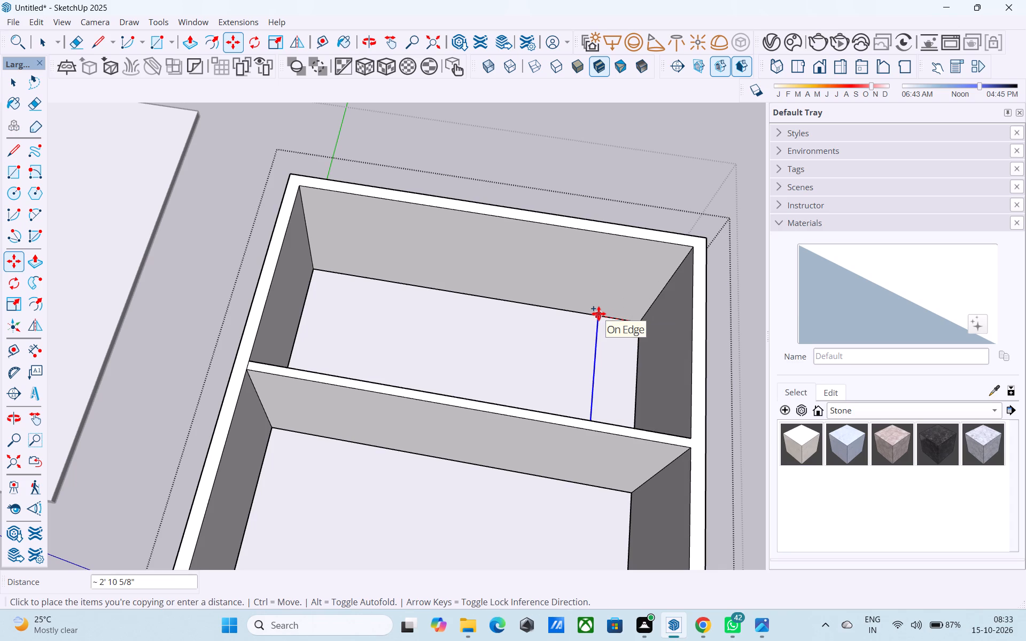
pyautogui.press('7')
pyautogui.press("'")
pyautogui.press('Return')
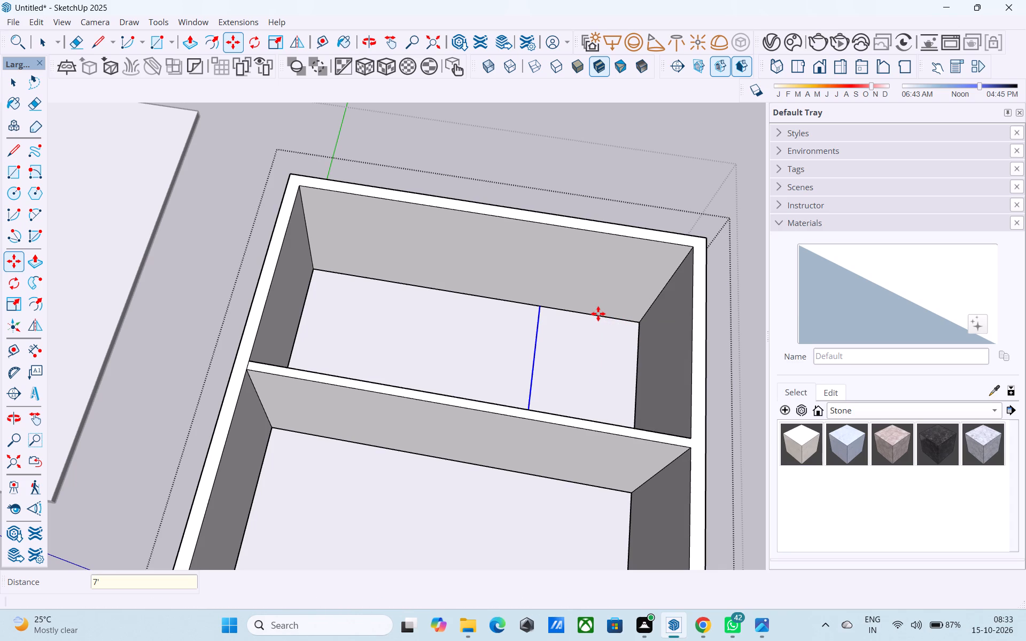
# Copy the new floor line another 6" in the same direction to mark a cross wall's thickness.
pyautogui.click(541, 307)
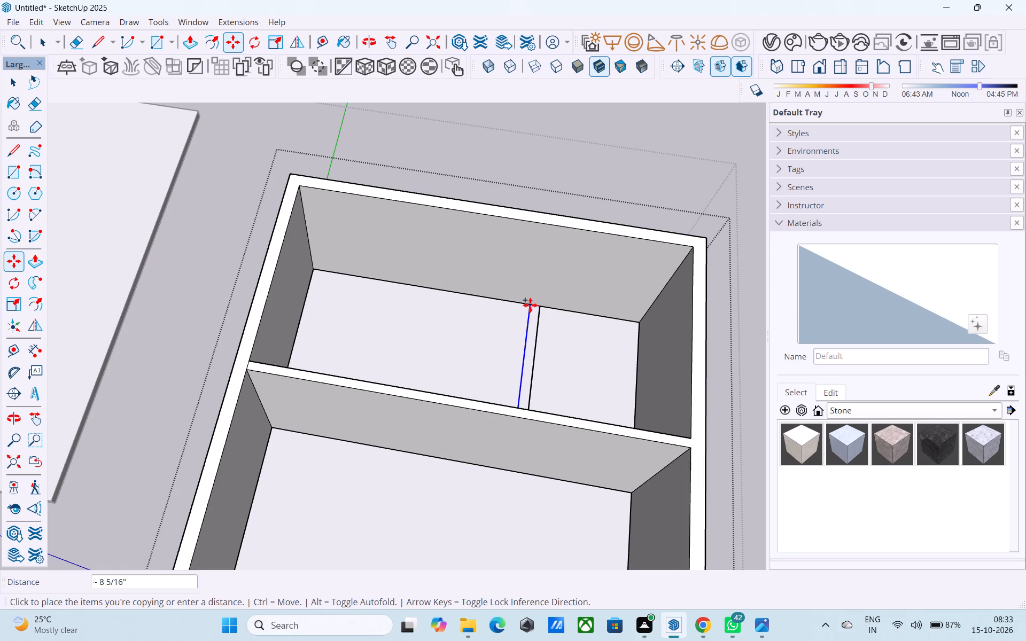
pyautogui.press('6')
pyautogui.hotkey('shift', '"')
pyautogui.press('Return')
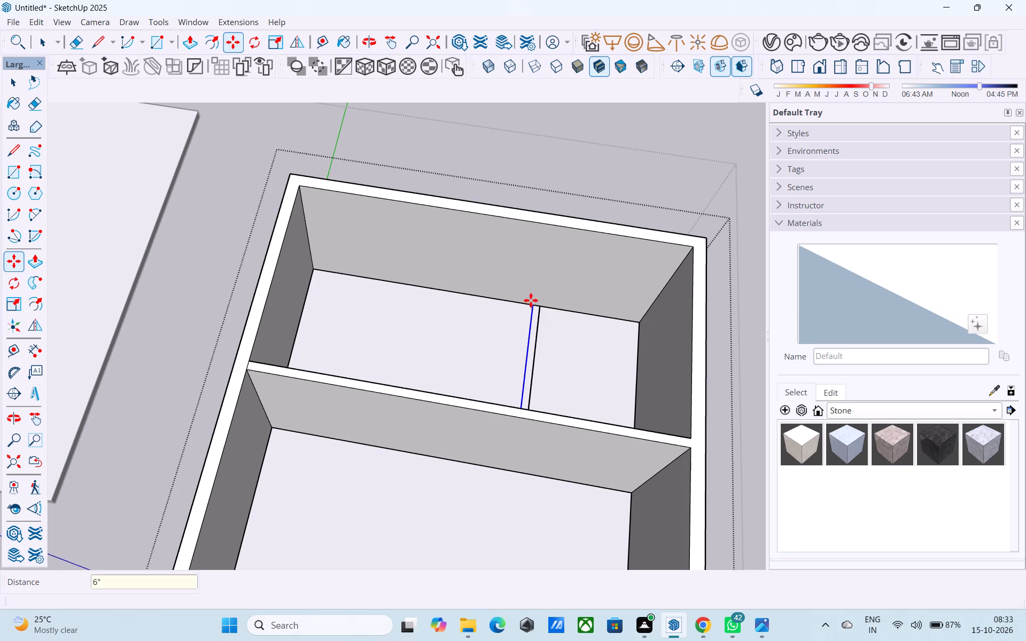
pyautogui.press('space')
# Draw two vertical lines up the long outer wall's inner face, from the ends of both floor lines to the wall top.
pyautogui.scroll(3, 546, 327)
pyautogui.click(531, 320)
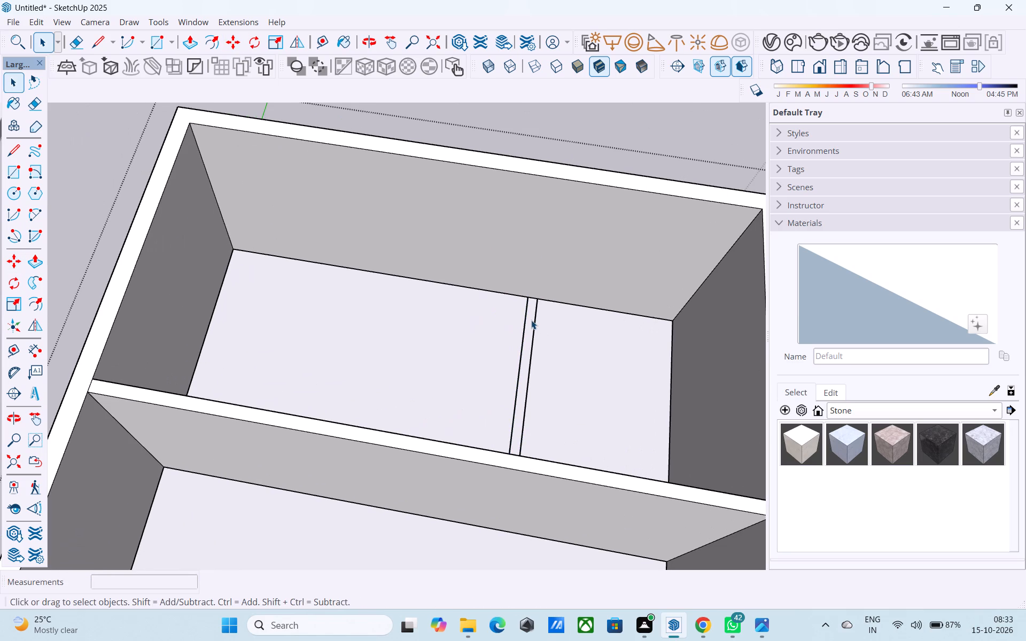
pyautogui.click(531, 320)
pyautogui.scroll(1, 533, 307)
pyautogui.press('l')
pyautogui.scroll(1, 533, 307)
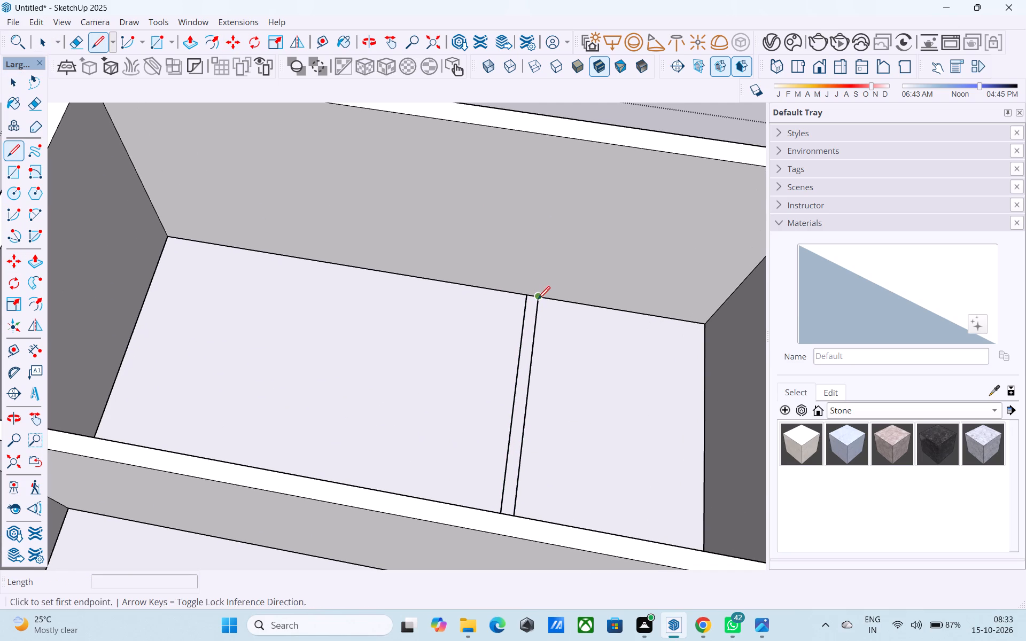
pyautogui.click(539, 296)
pyautogui.scroll(-4, 541, 272)
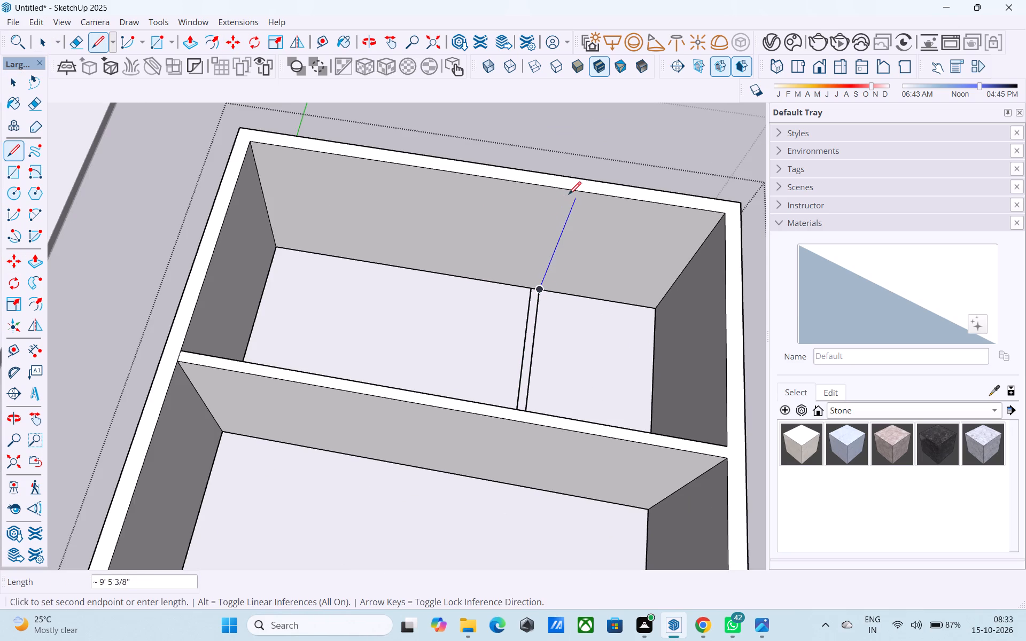
pyautogui.click(576, 193)
pyautogui.click(532, 292)
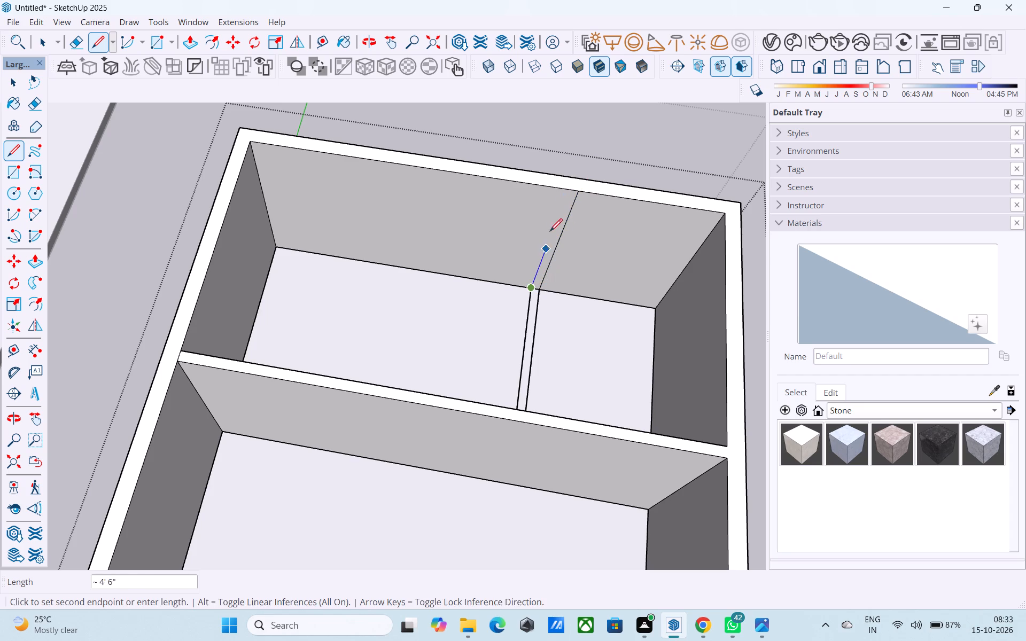
pyautogui.click(568, 192)
pyautogui.scroll(2, 566, 207)
pyautogui.press('space')
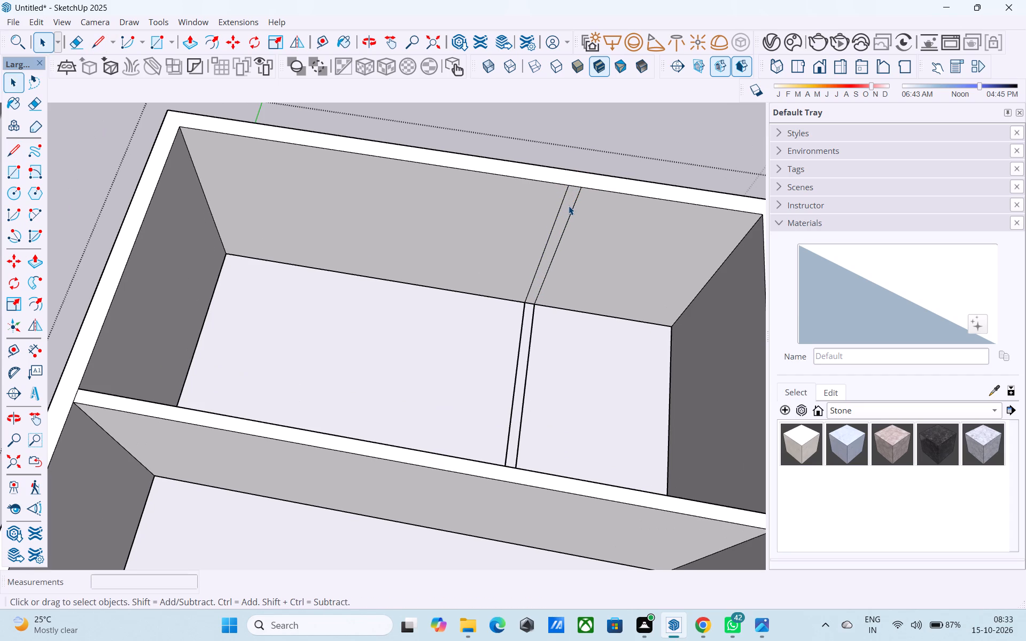
# Push/Pull the 6" wide vertical strip 11' 9" across the room to the partition to form a cross wall.
pyautogui.click(569, 206)
pyautogui.press('p')
pyautogui.click(569, 206)
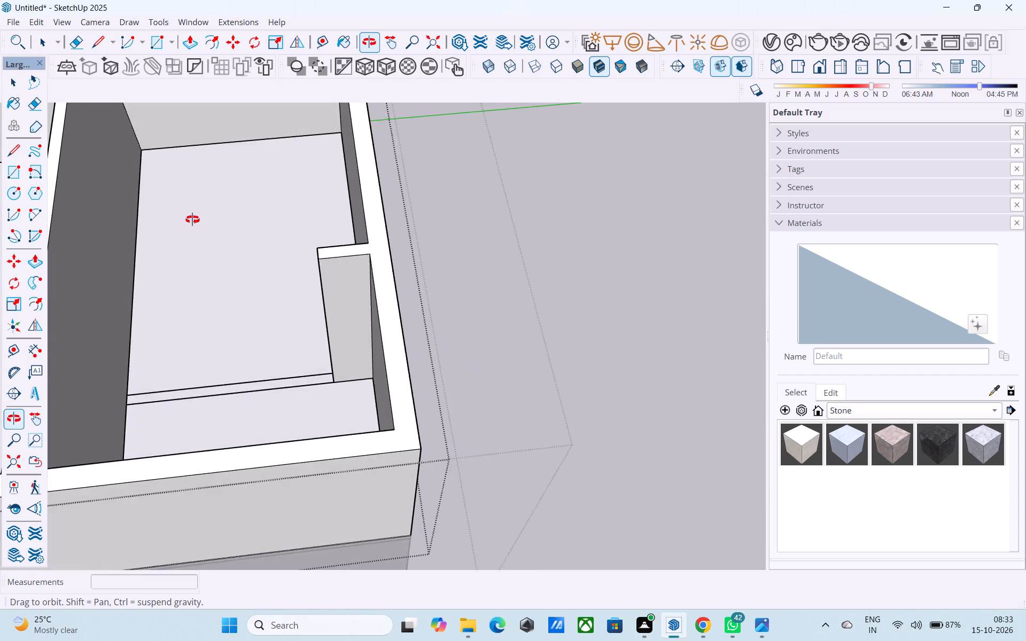
pyautogui.moveTo(400, 277); pyautogui.dragTo(289, 246, button='middle')
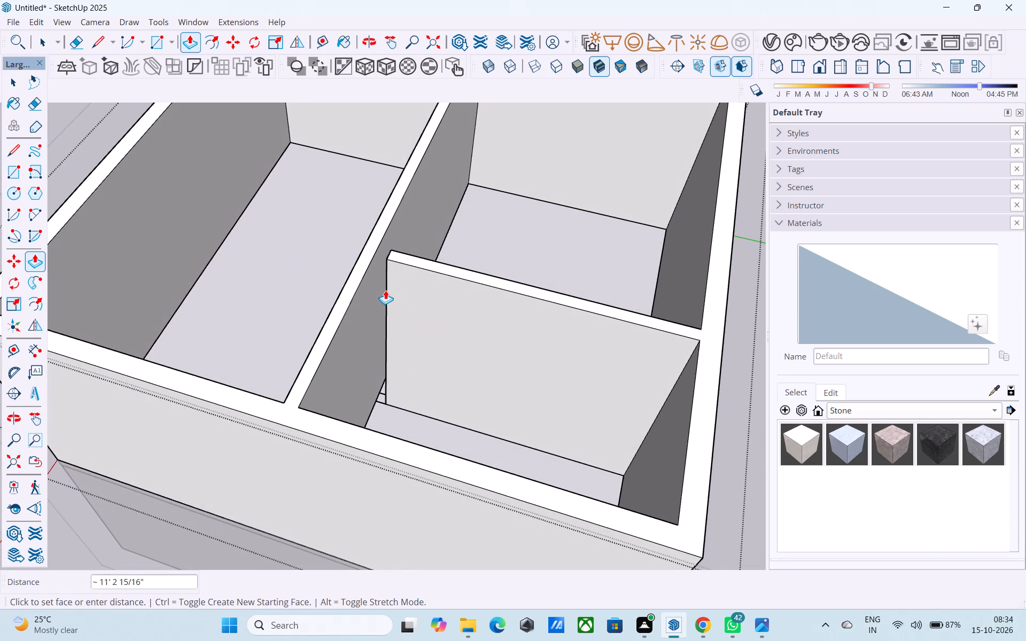
pyautogui.click(371, 279)
# Examine the new cross wall and the divided upper-storey rooms from several angles.
pyautogui.keyDown('shift'); pyautogui.moveTo(410, 314); pyautogui.dragTo(503, 223, button='middle'); pyautogui.keyUp('shift')
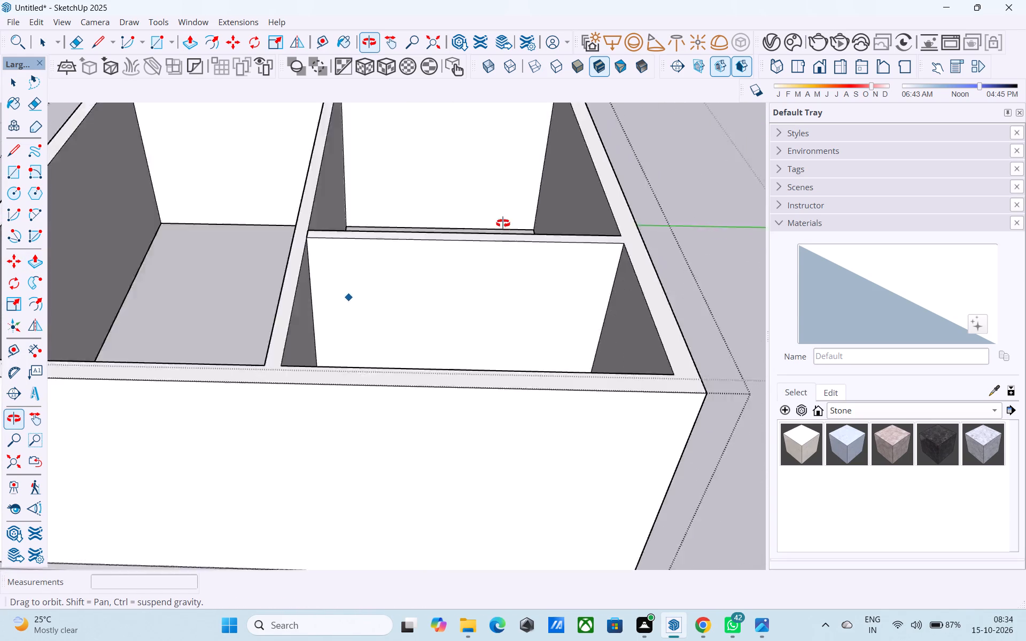
pyautogui.keyDown('shift'); pyautogui.moveTo(503, 223); pyautogui.dragTo(278, 386, button='middle'); pyautogui.keyUp('shift')
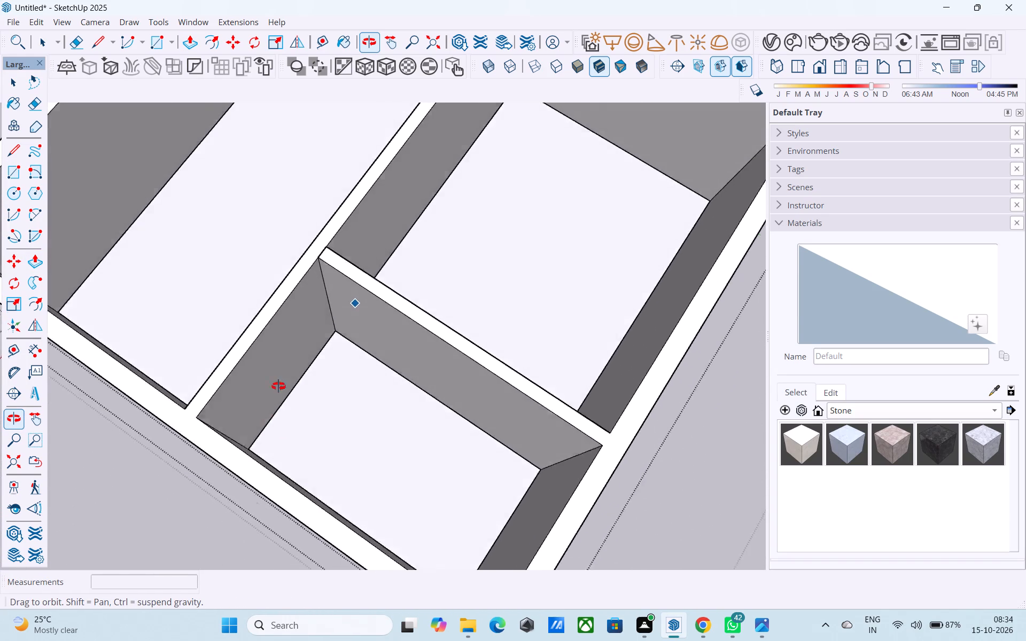
pyautogui.keyDown('shift'); pyautogui.moveTo(278, 386); pyautogui.dragTo(555, 448, button='middle'); pyautogui.keyUp('shift')
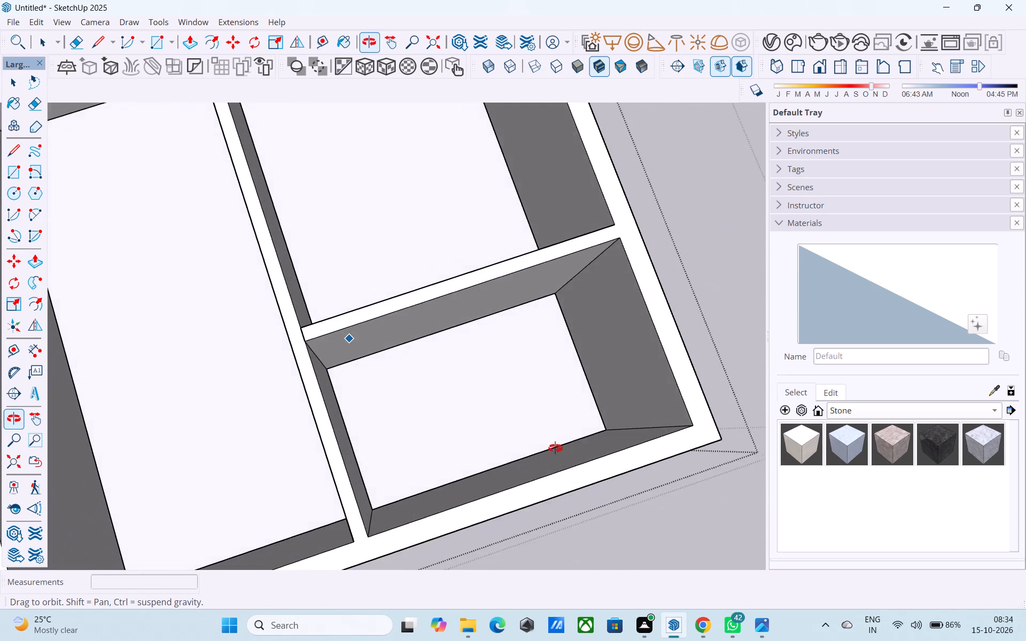
pyautogui.keyDown('shift'); pyautogui.moveTo(555, 448); pyautogui.dragTo(514, 291, button='middle'); pyautogui.keyUp('shift')
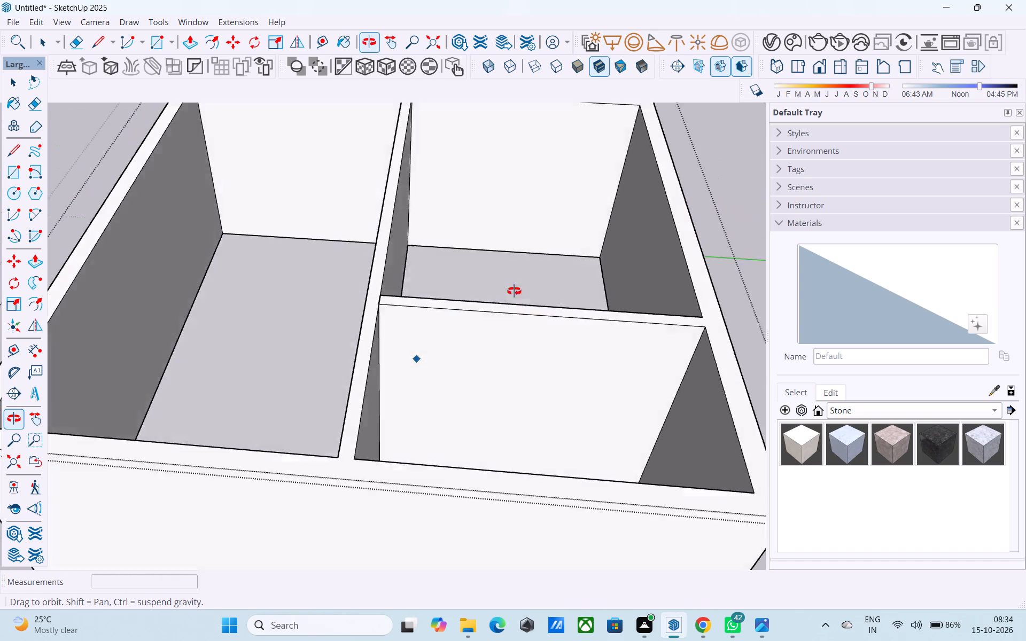
pyautogui.keyDown('shift'); pyautogui.moveTo(514, 291); pyautogui.dragTo(584, 128, button='middle'); pyautogui.keyUp('shift')
pyautogui.keyDown('shift'); pyautogui.scroll(1, 550, 135); pyautogui.keyUp('shift')
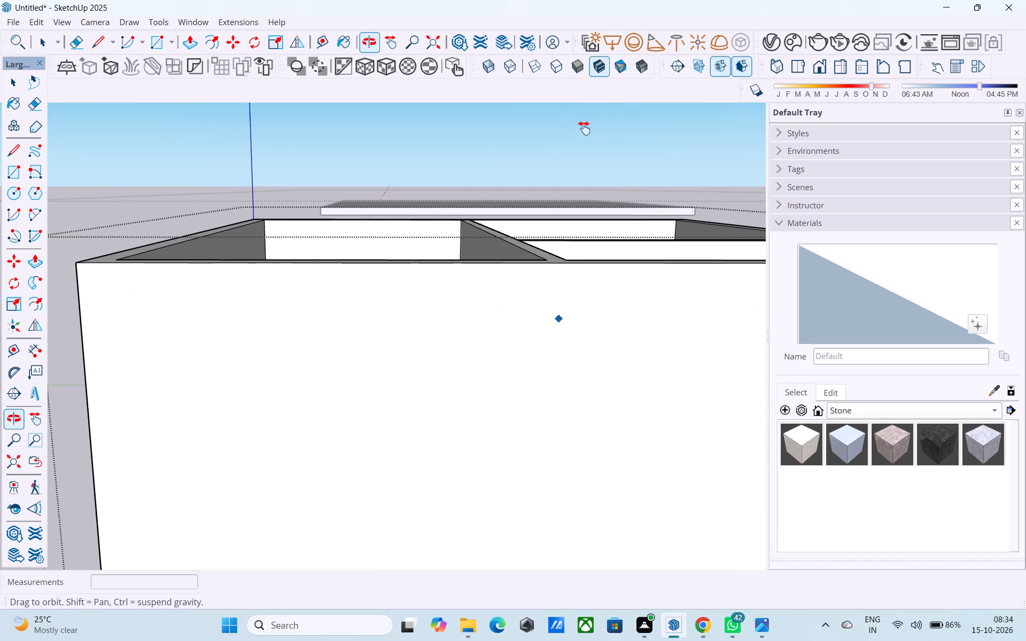
pyautogui.keyDown('shift'); pyautogui.moveTo(584, 128); pyautogui.dragTo(585, 128, button='middle'); pyautogui.keyUp('shift')
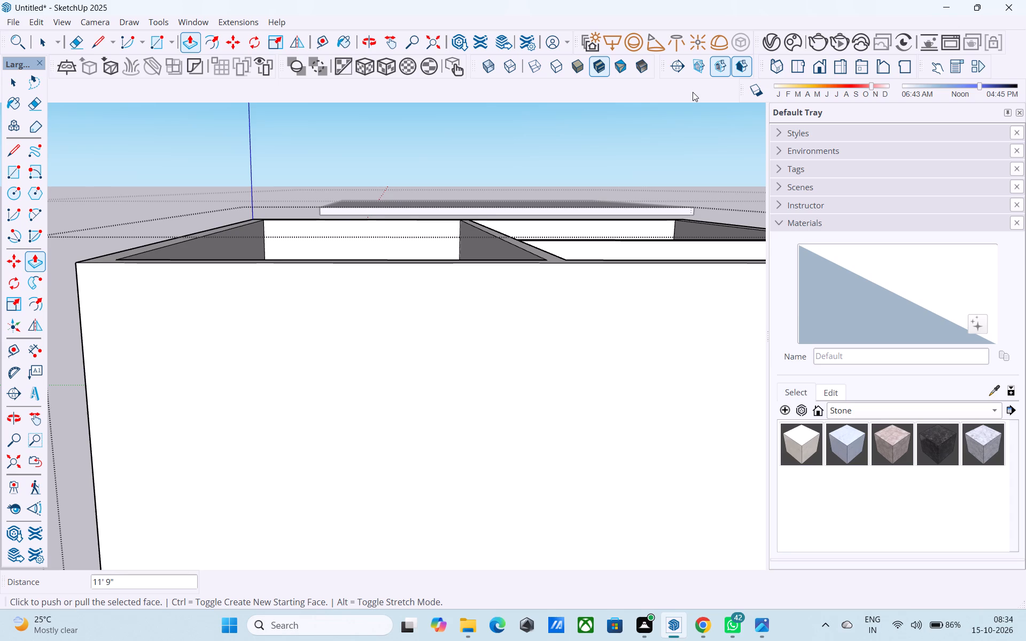
pyautogui.scroll(-9, 633, 265)
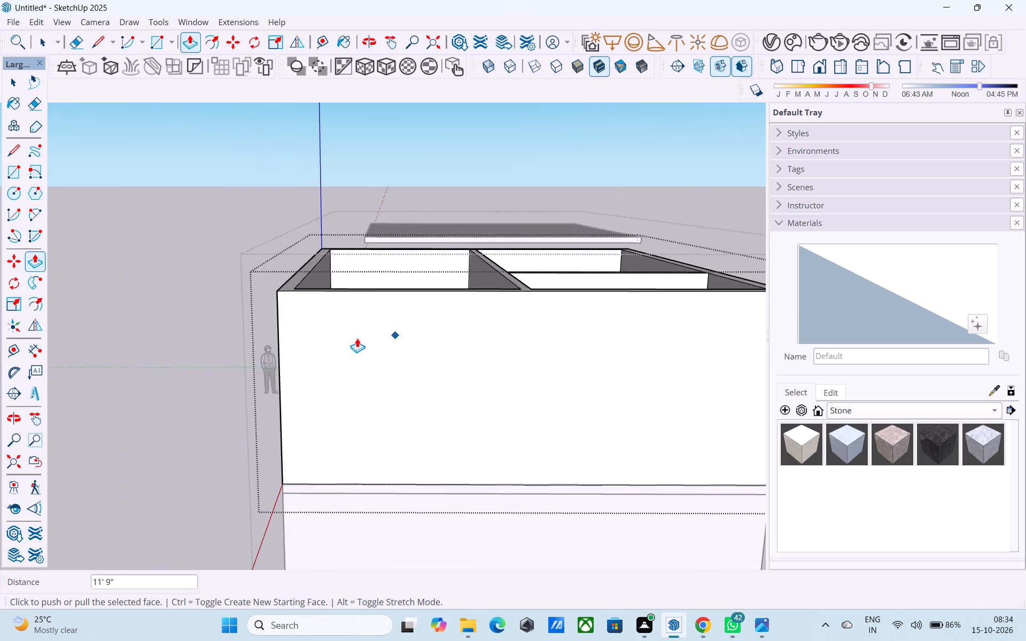
pyautogui.scroll(-3, 357, 338)
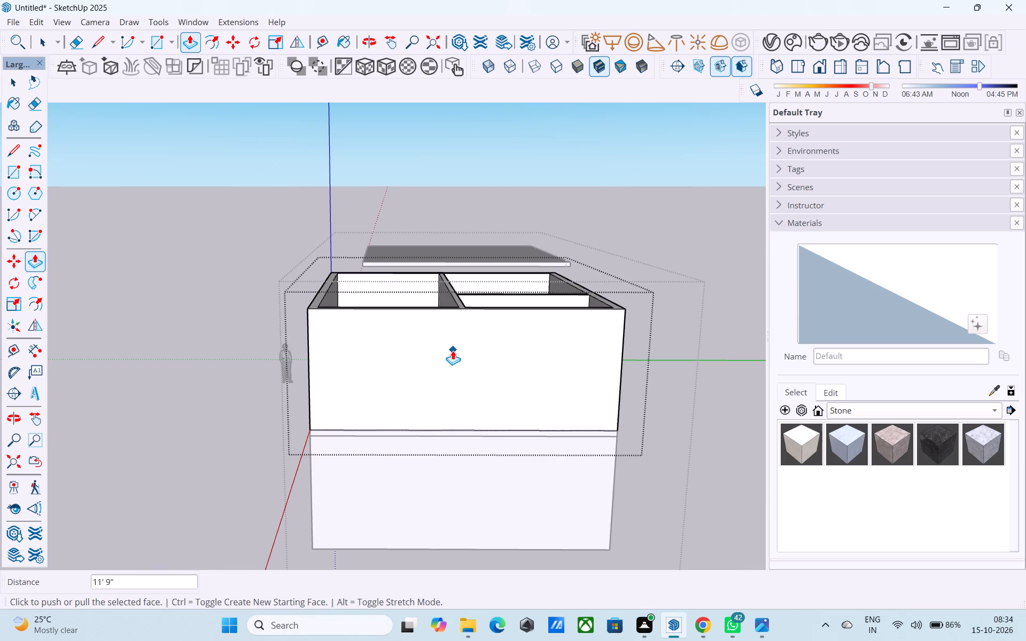
pyautogui.press('space')
pyautogui.moveTo(454, 350); pyautogui.dragTo(454, 382, button='middle')
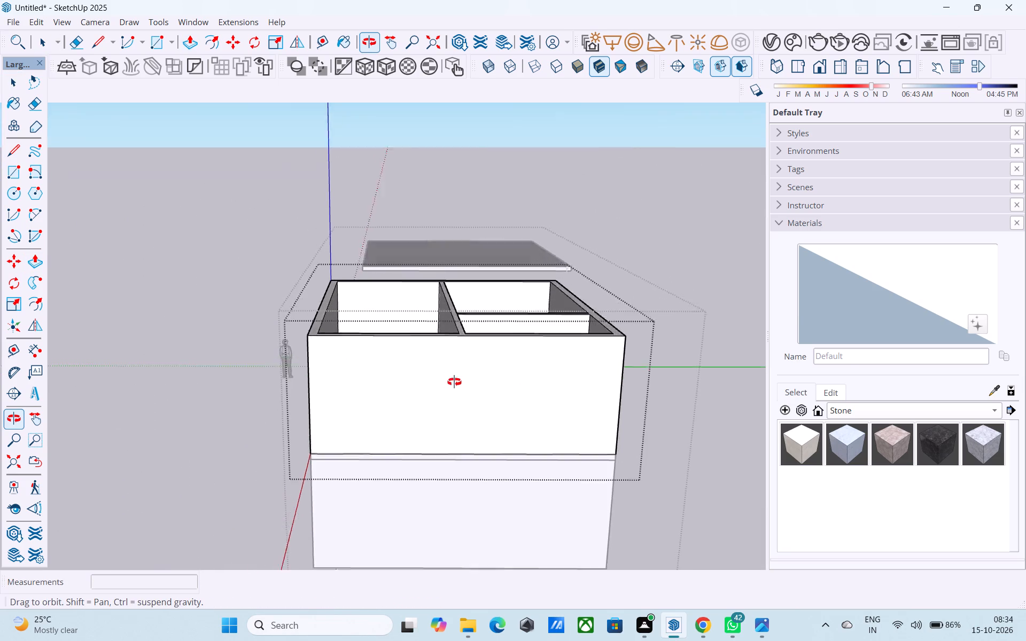
pyautogui.moveTo(454, 382); pyautogui.dragTo(439, 423, button='middle')
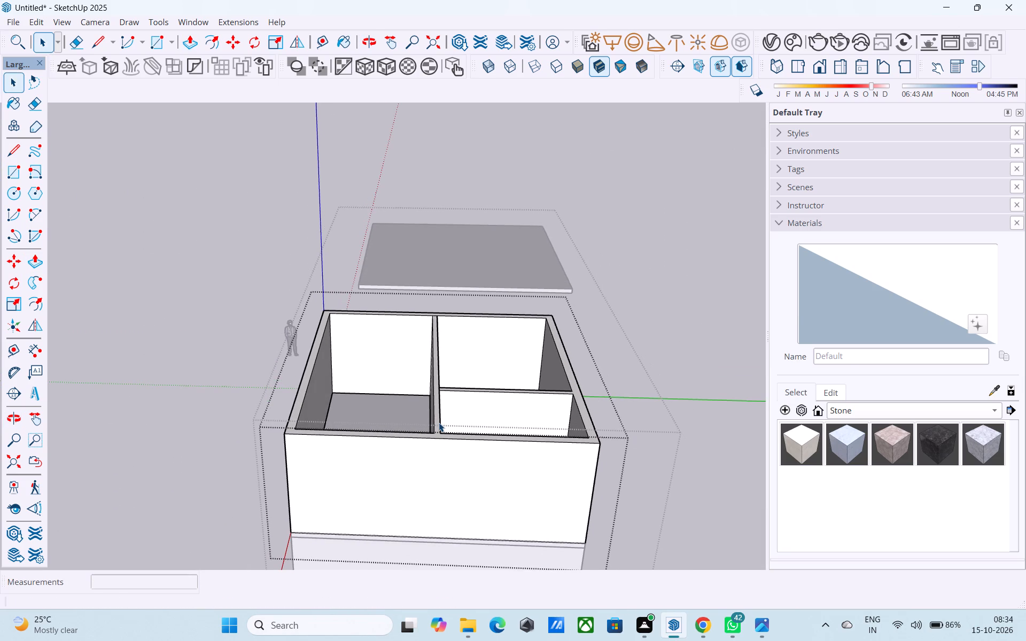
pyautogui.moveTo(439, 423); pyautogui.dragTo(562, 509, button='middle')
# Draw two 6" lines across the partition's top face, extending both sides of the cross wall to the partition's opposite edge.
pyautogui.scroll(2, 600, 468)
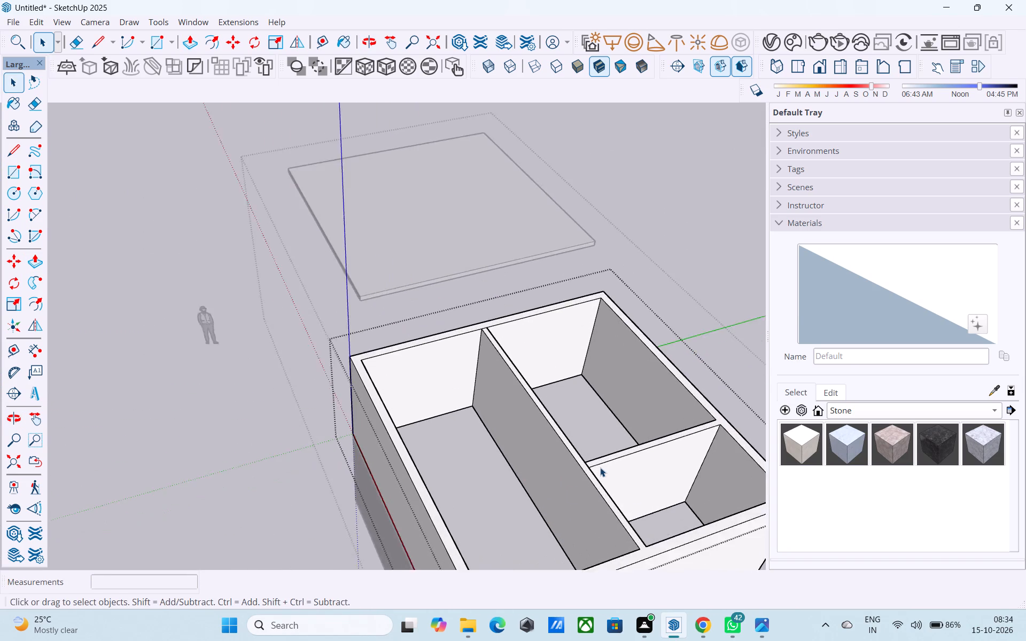
pyautogui.scroll(4, 600, 467)
pyautogui.moveTo(602, 466); pyautogui.dragTo(574, 481, button='middle')
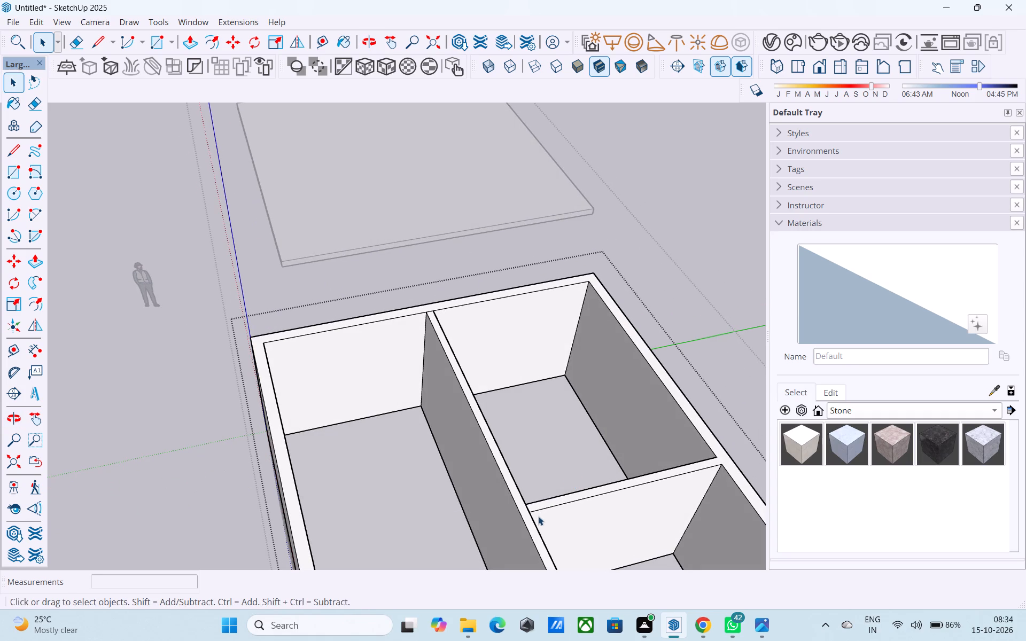
pyautogui.scroll(1, 518, 533)
pyautogui.doubleClick(518, 533)
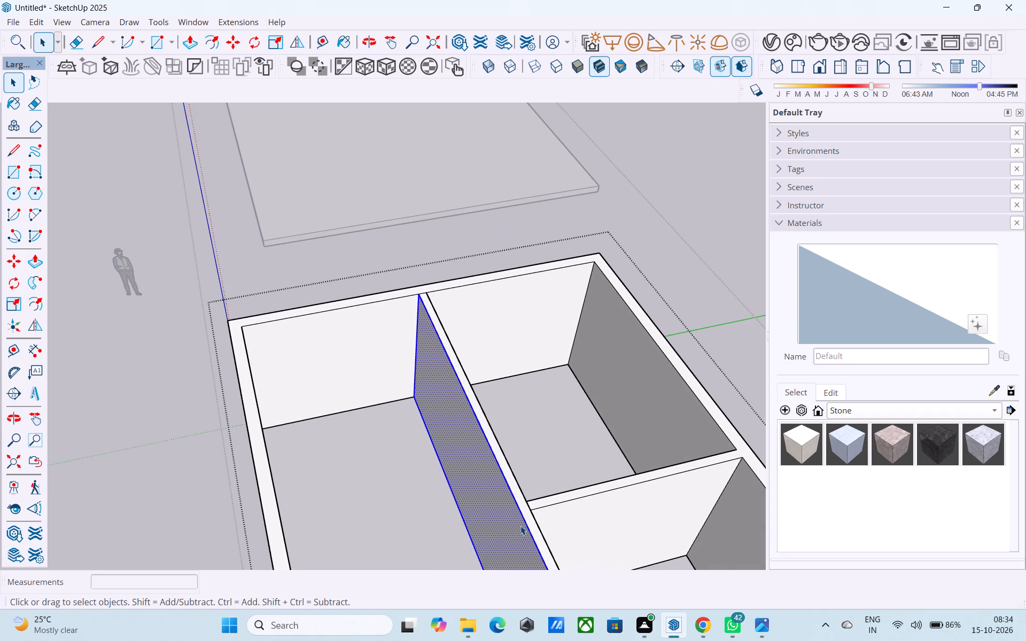
pyautogui.click(527, 517)
pyautogui.scroll(4, 527, 516)
pyautogui.press('l')
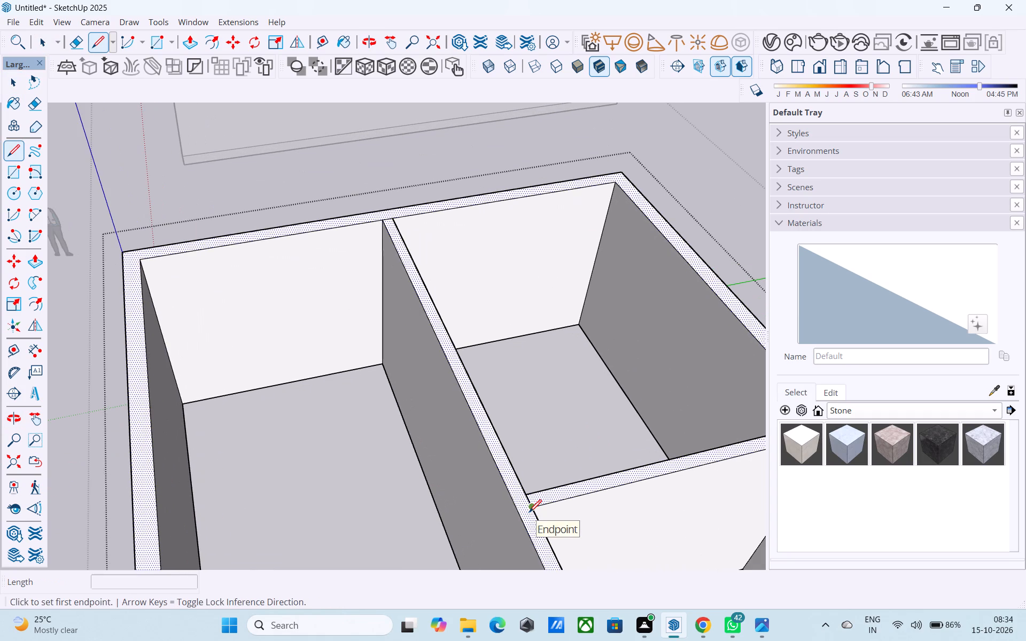
pyautogui.click(529, 513)
pyautogui.click(517, 517)
pyautogui.click(526, 495)
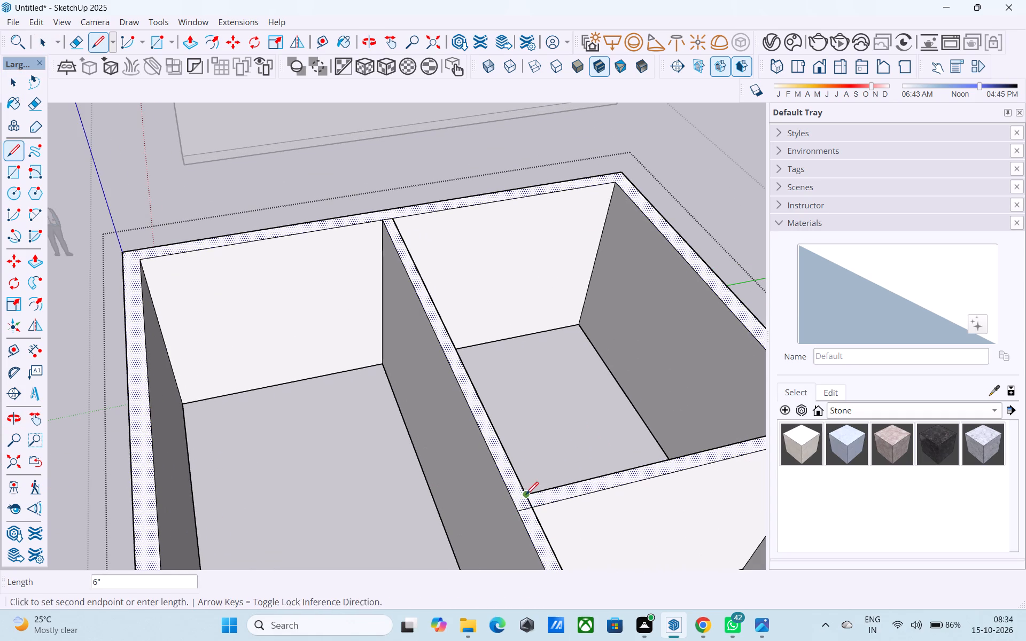
pyautogui.click(511, 495)
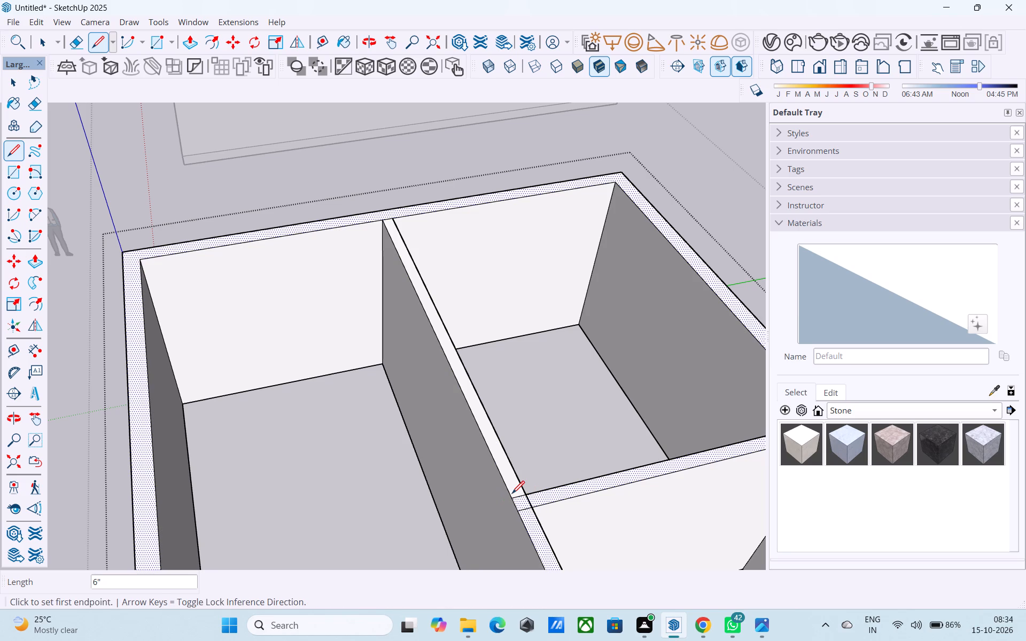
# Draw two 10' vertical lines down the partition's face, from the ends of the junction lines to the floor.
pyautogui.press('l')
pyautogui.keyDown('shift'); pyautogui.moveTo(512, 497); pyautogui.dragTo(538, 383, button='middle'); pyautogui.keyUp('shift')
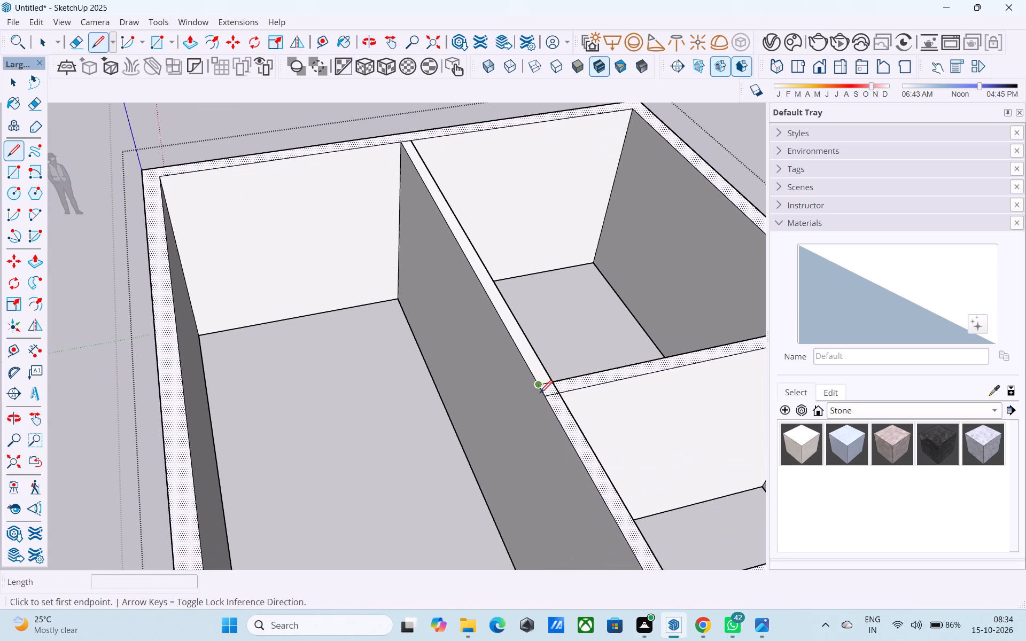
pyautogui.click(539, 389)
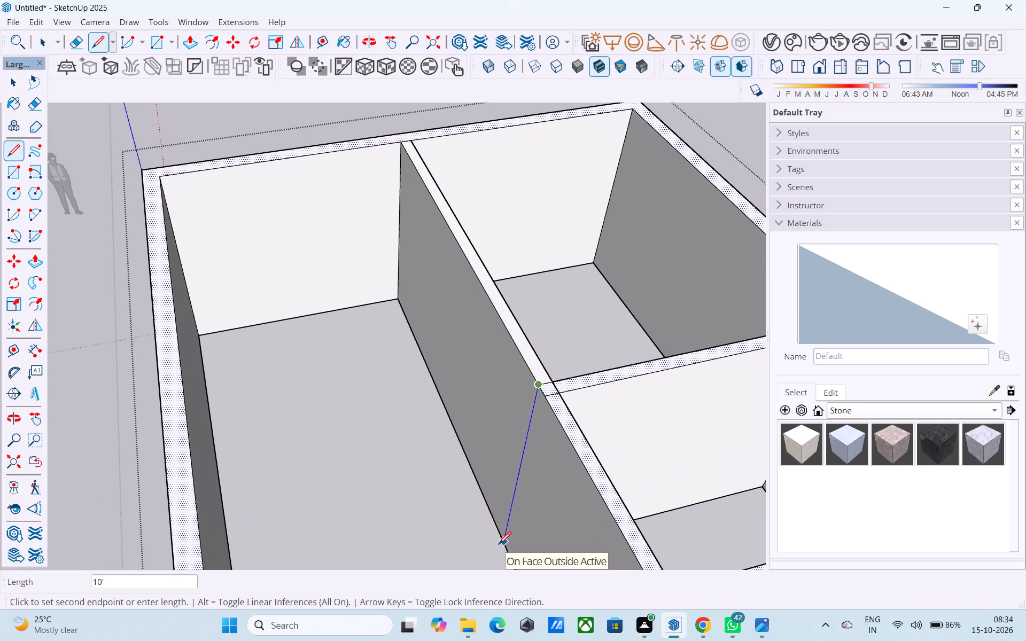
pyautogui.click(499, 548)
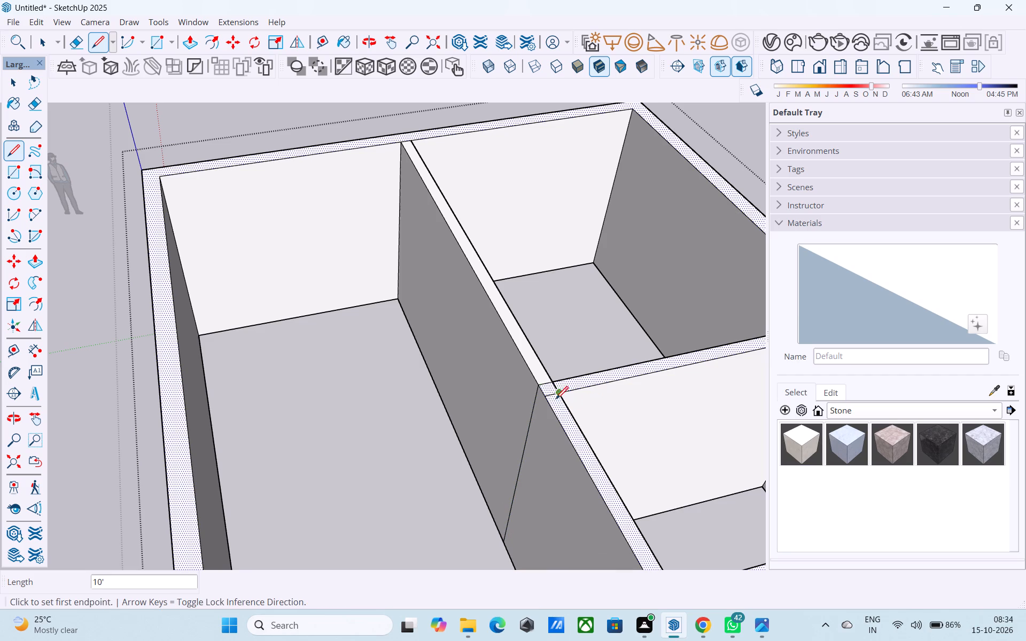
pyautogui.click(550, 399)
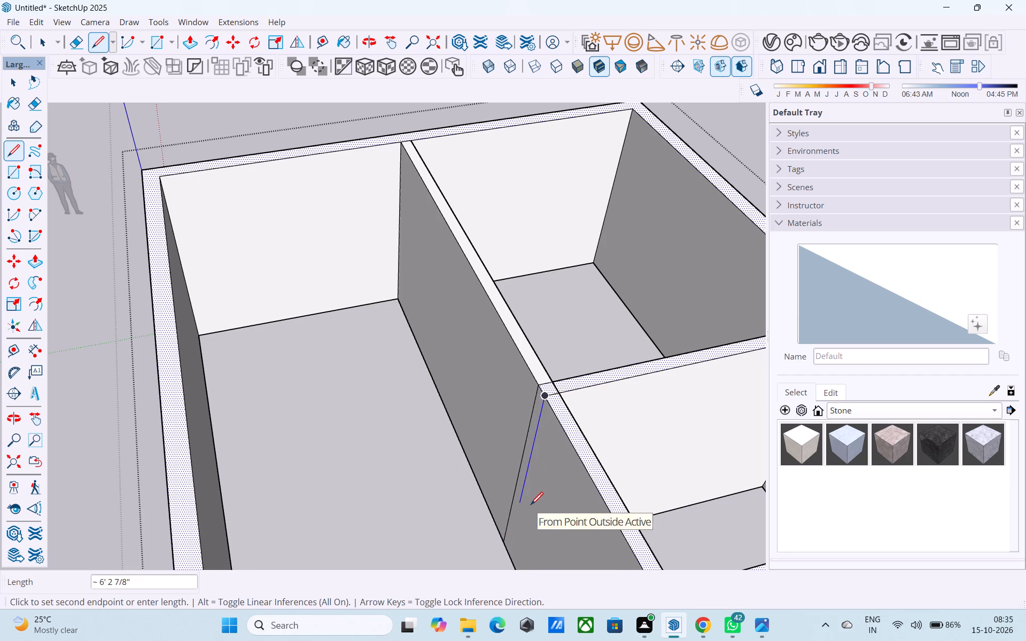
pyautogui.moveTo(531, 506); pyautogui.dragTo(523, 390, button='middle')
pyautogui.moveTo(507, 416); pyautogui.dragTo(515, 460, button='middle')
pyautogui.scroll(1, 514, 458)
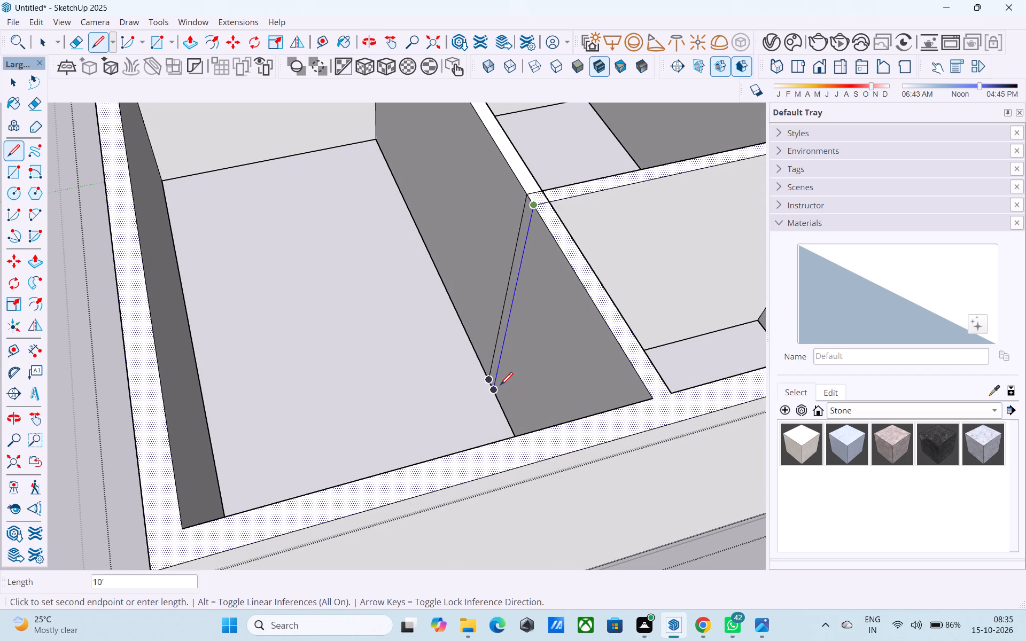
pyautogui.click(500, 386)
# Push/Pull the 6" wide strip on the partition 11' 3" across the room to the opposite outer wall, continuing the cross wall.
pyautogui.scroll(2, 502, 361)
pyautogui.press('space')
pyautogui.click(501, 349)
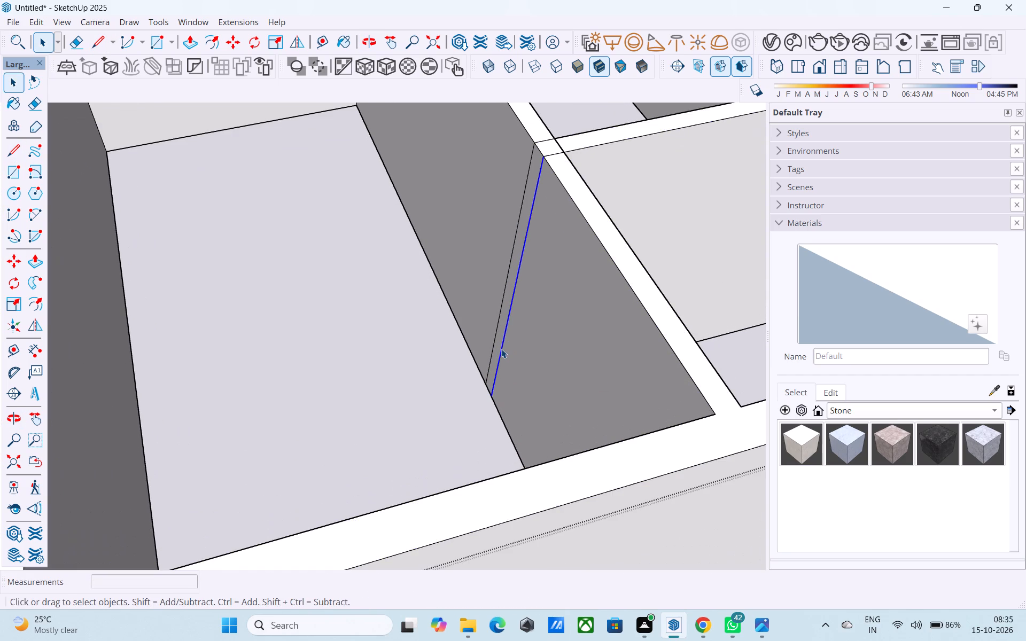
pyautogui.click(500, 348)
pyautogui.click(500, 347)
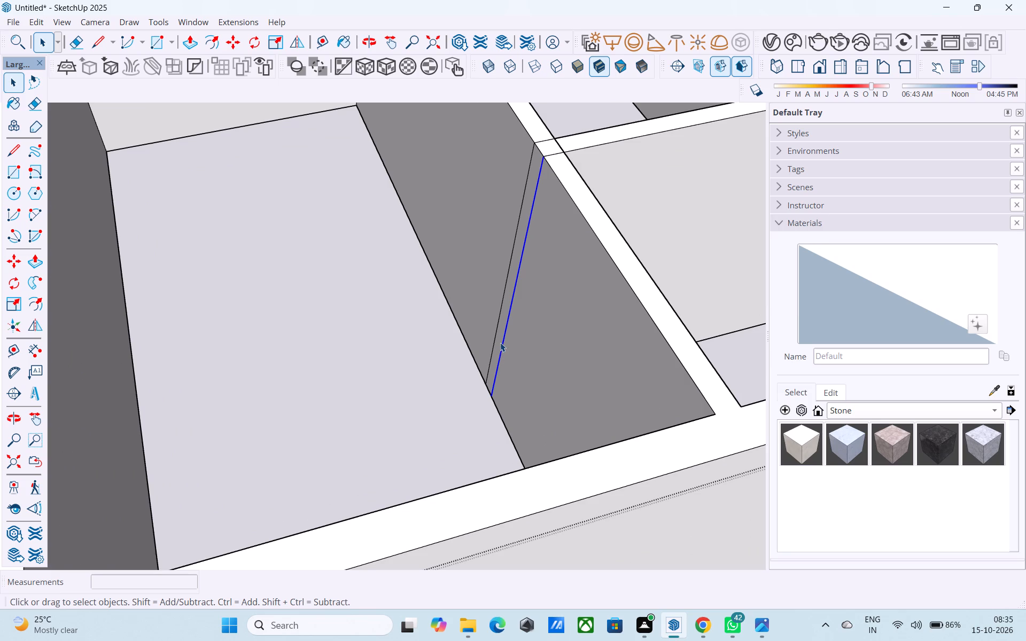
pyautogui.click(499, 342)
pyautogui.press('p')
pyautogui.click(500, 341)
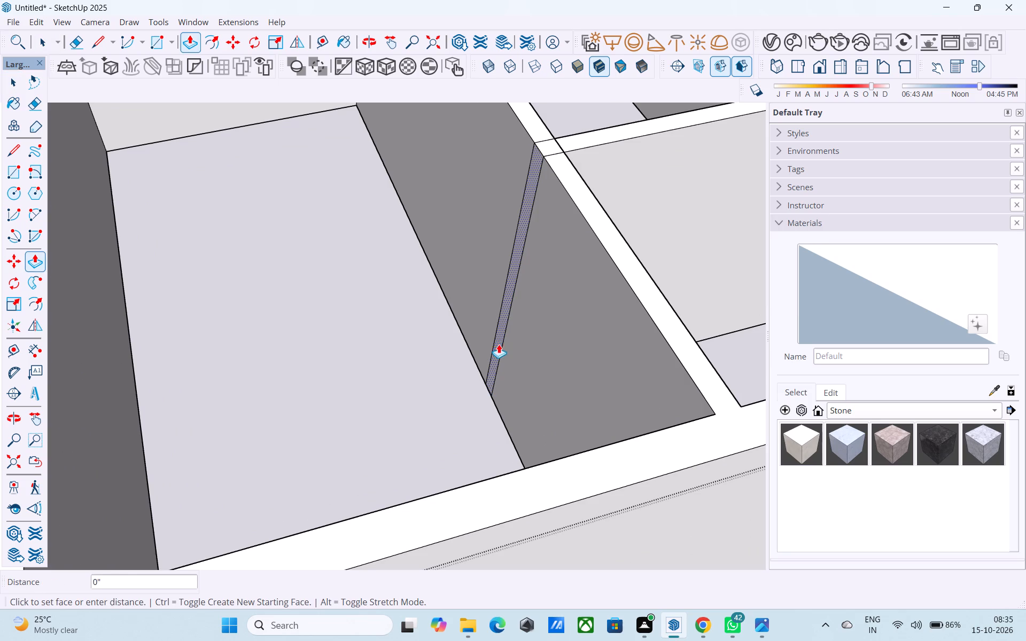
pyautogui.scroll(-5, 498, 347)
pyautogui.moveTo(453, 359); pyautogui.dragTo(295, 342, button='middle')
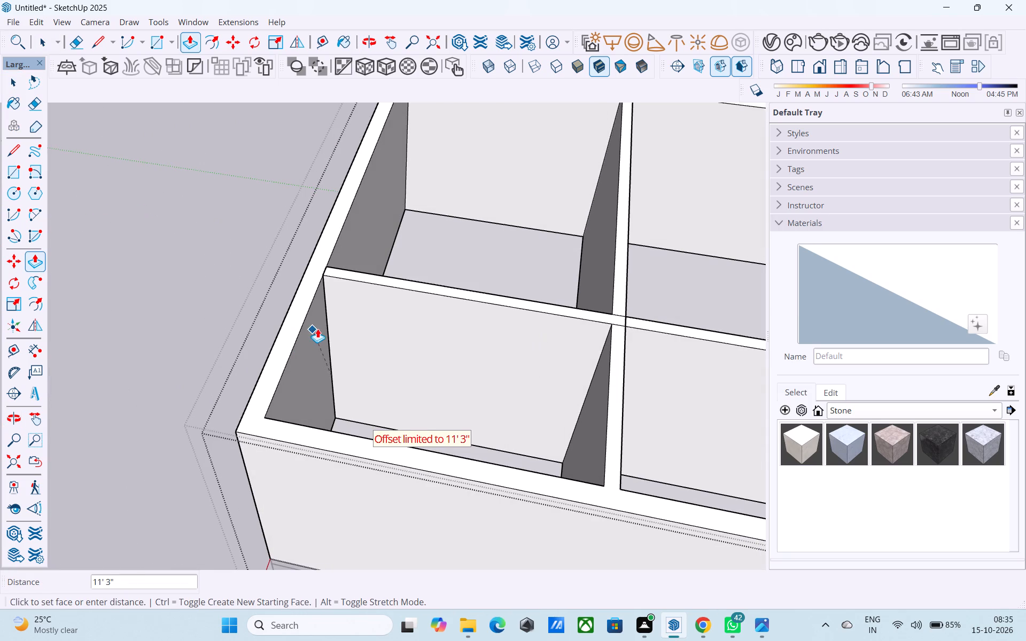
pyautogui.click(317, 327)
pyautogui.press('space')
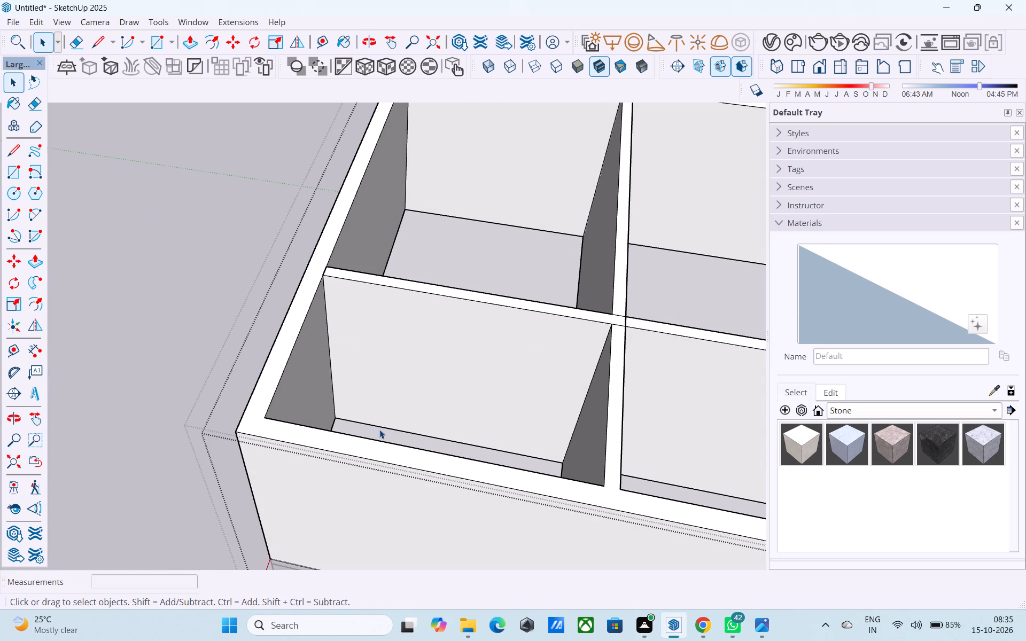
# Erase the leftover lines on the wall tops where the partition and the cross wall intersect.
pyautogui.moveTo(385, 437); pyautogui.dragTo(401, 404, button='middle')
pyautogui.keyDown('shift'); pyautogui.moveTo(516, 450); pyautogui.dragTo(434, 394, button='middle'); pyautogui.keyUp('shift')
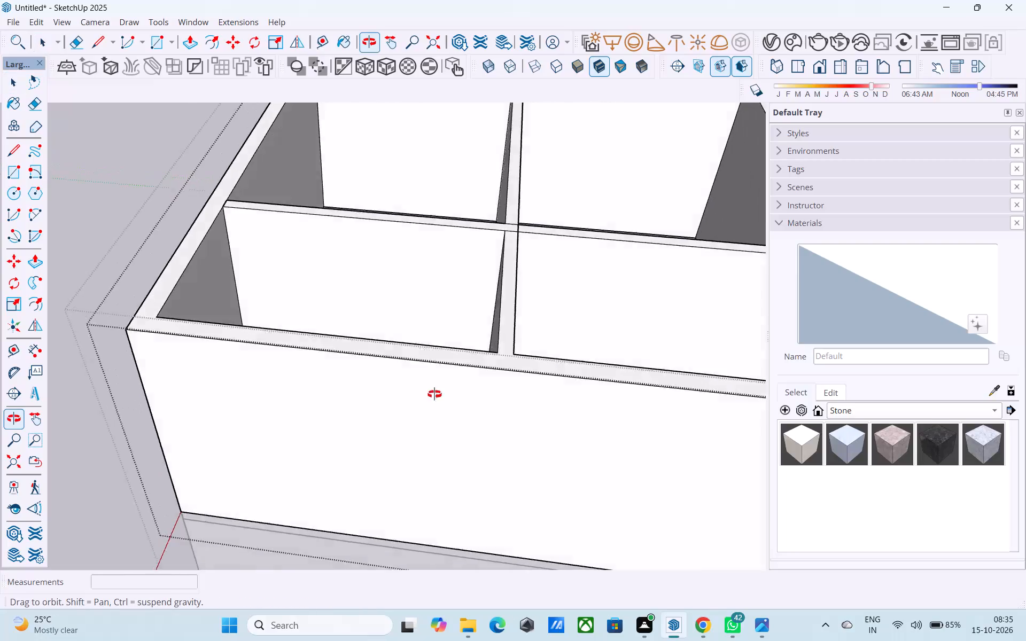
pyautogui.keyDown('shift'); pyautogui.moveTo(434, 394); pyautogui.dragTo(651, 380, button='middle'); pyautogui.keyUp('shift')
pyautogui.keyDown('shift'); pyautogui.moveTo(473, 422); pyautogui.dragTo(827, 521, button='middle'); pyautogui.keyUp('shift')
pyautogui.keyDown('shift'); pyautogui.moveTo(747, 411); pyautogui.dragTo(652, 464, button='middle'); pyautogui.keyUp('shift')
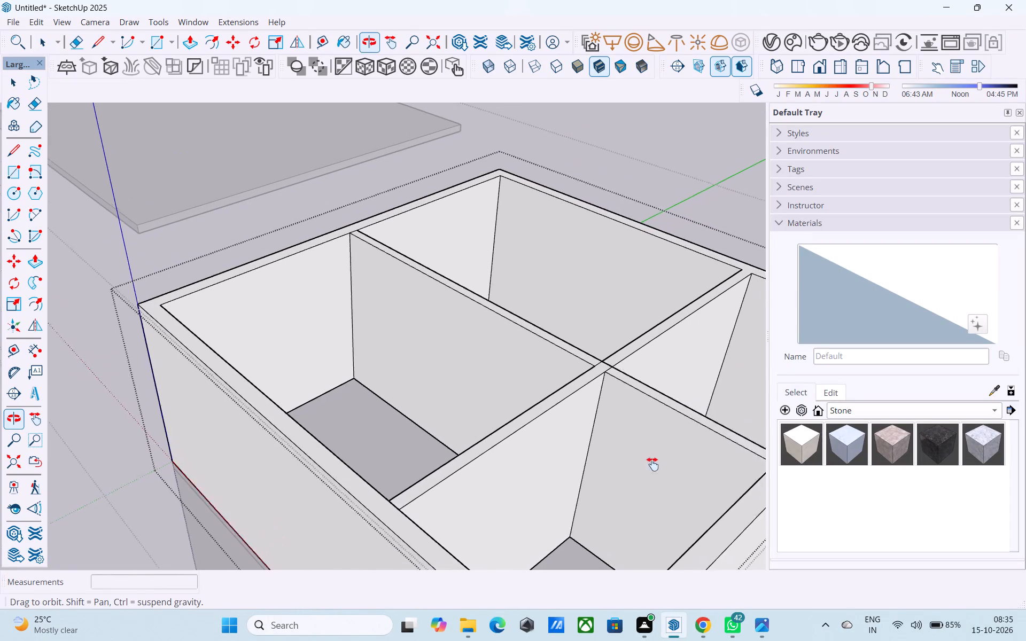
pyautogui.keyDown('shift'); pyautogui.moveTo(652, 464); pyautogui.dragTo(637, 464, button='middle'); pyautogui.keyUp('shift')
pyautogui.press('e')
pyautogui.scroll(8, 563, 359)
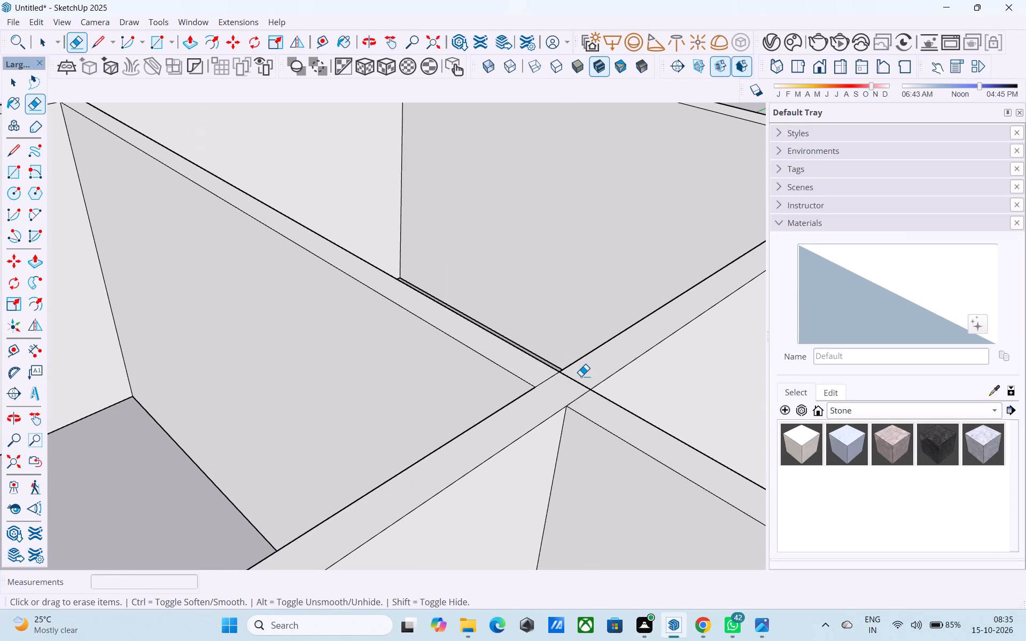
pyautogui.moveTo(581, 376); pyautogui.dragTo(576, 384)
pyautogui.moveTo(565, 389); pyautogui.dragTo(407, 451, button='middle')
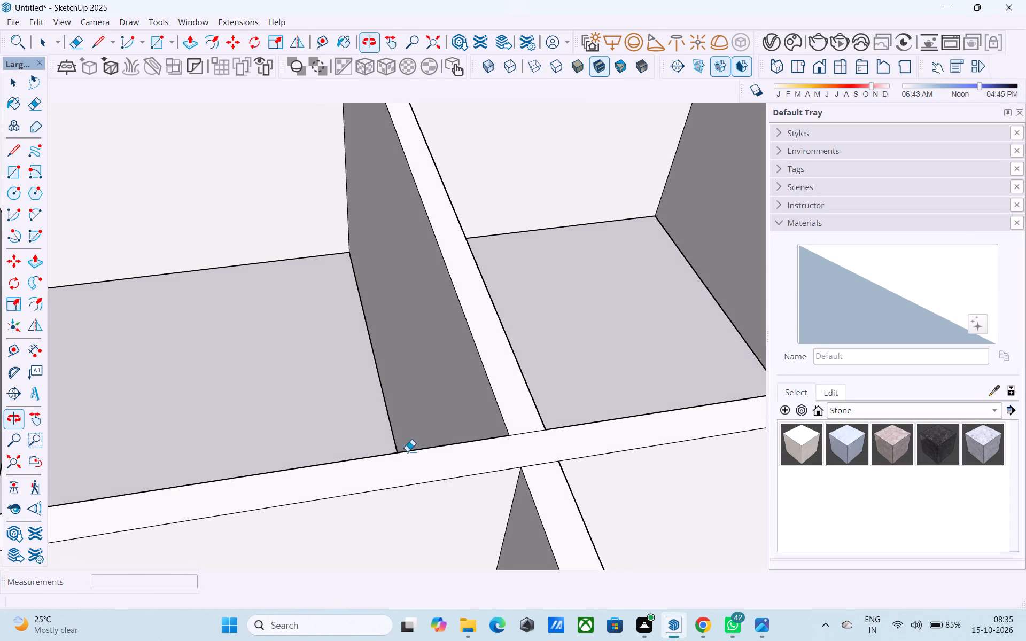
pyautogui.click(526, 434)
pyautogui.press('space')
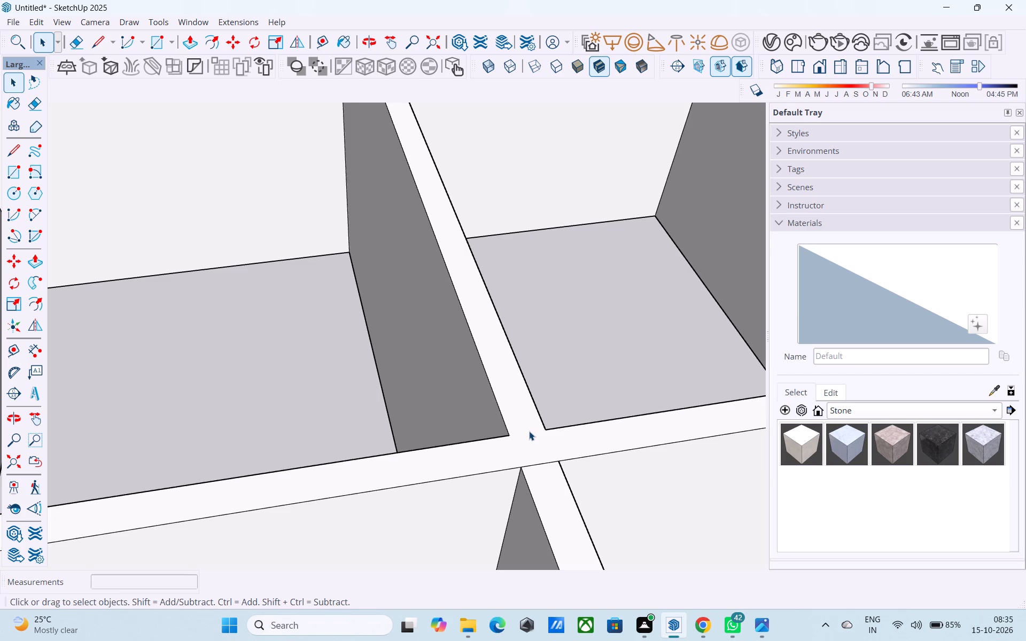
# Draw a line across the outer wall's top from one face of the abutting interior wall, and continue it 10' down the outer face.
pyautogui.scroll(-16, 529, 431)
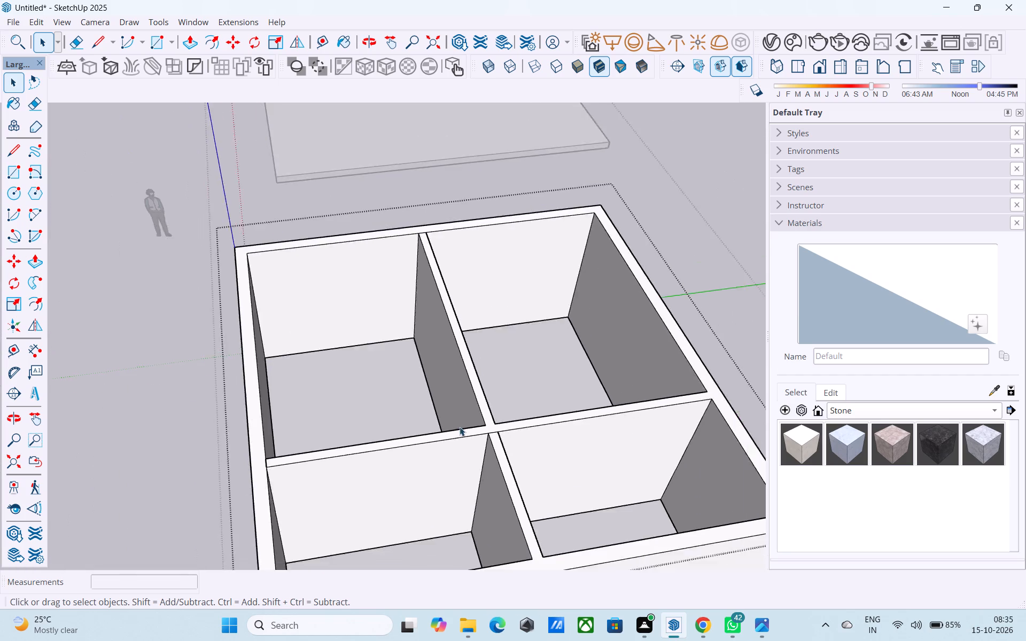
pyautogui.scroll(-2, 460, 427)
pyautogui.moveTo(507, 526); pyautogui.dragTo(493, 411, button='middle')
pyautogui.moveTo(496, 417); pyautogui.dragTo(465, 486, button='middle')
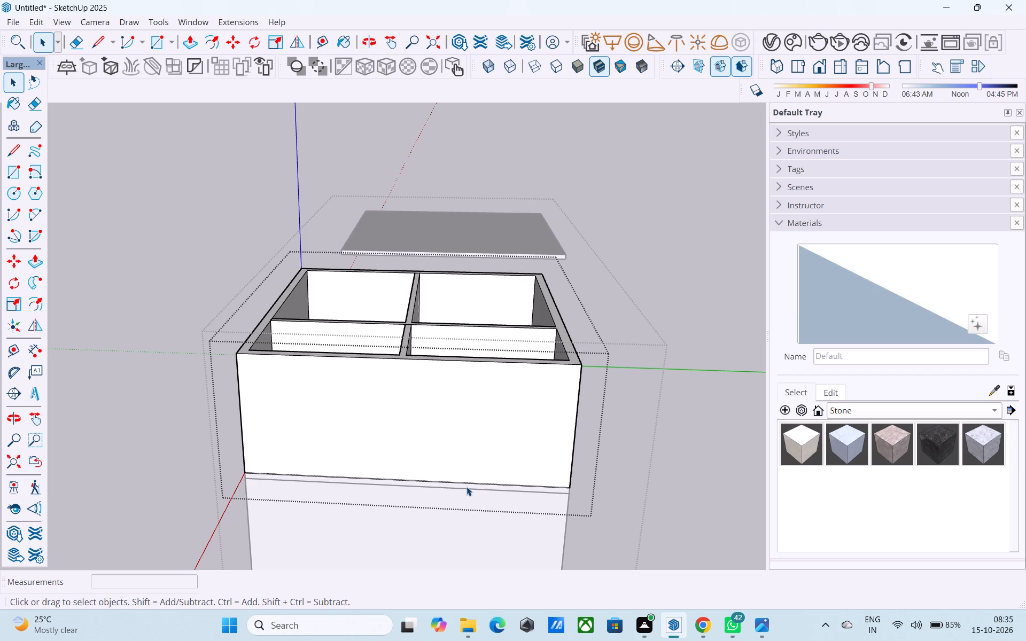
pyautogui.scroll(-1, 468, 486)
pyautogui.moveTo(468, 486); pyautogui.dragTo(472, 499, button='middle')
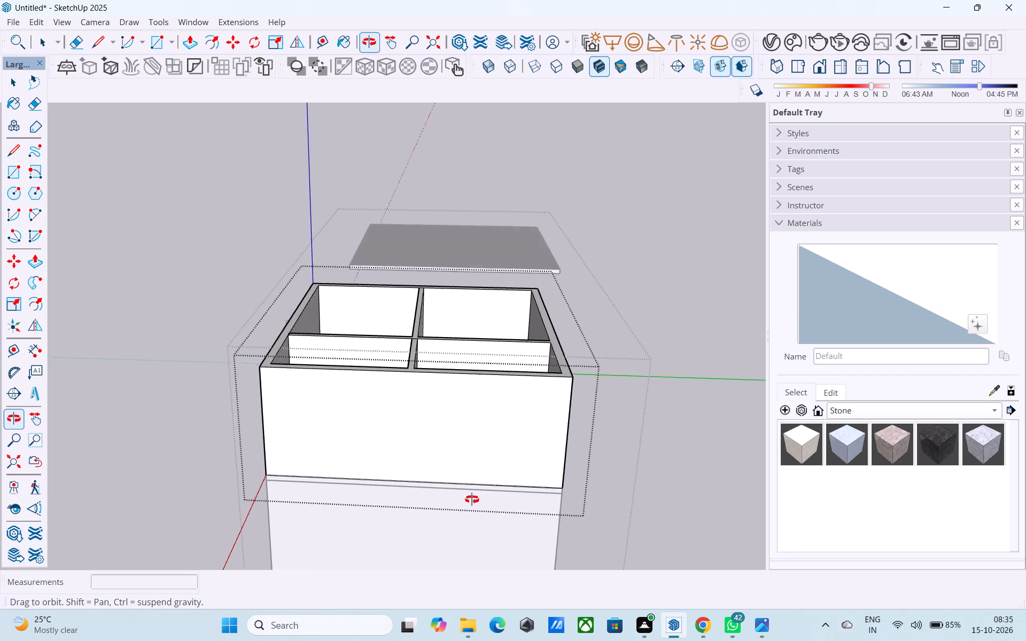
pyautogui.moveTo(472, 499); pyautogui.dragTo(475, 528, button='middle')
pyautogui.scroll(3, 465, 518)
pyautogui.click(429, 479)
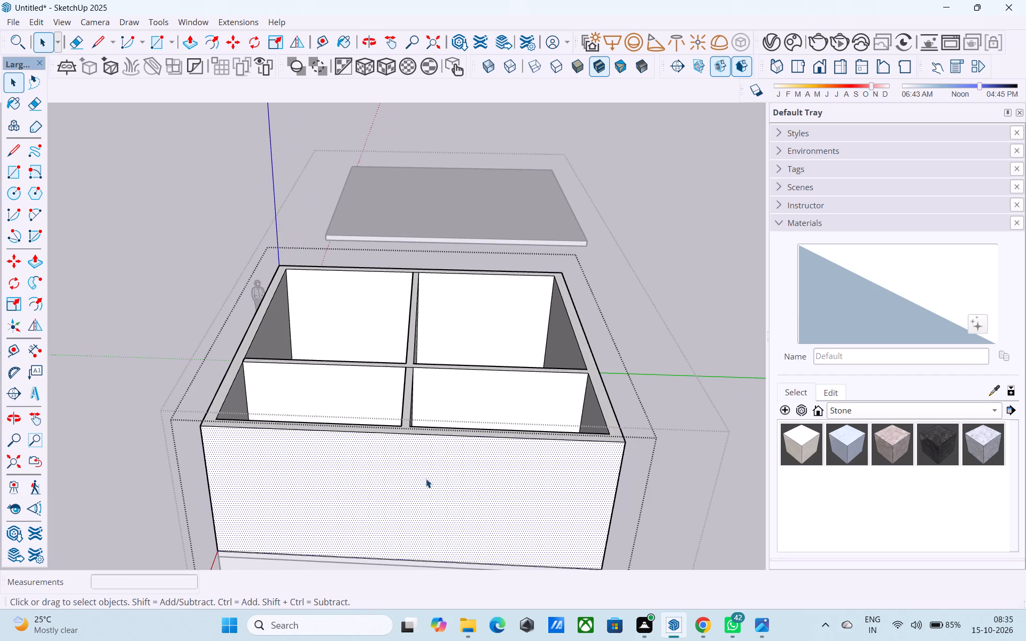
pyautogui.scroll(5, 425, 478)
pyautogui.press('l')
pyautogui.click(403, 392)
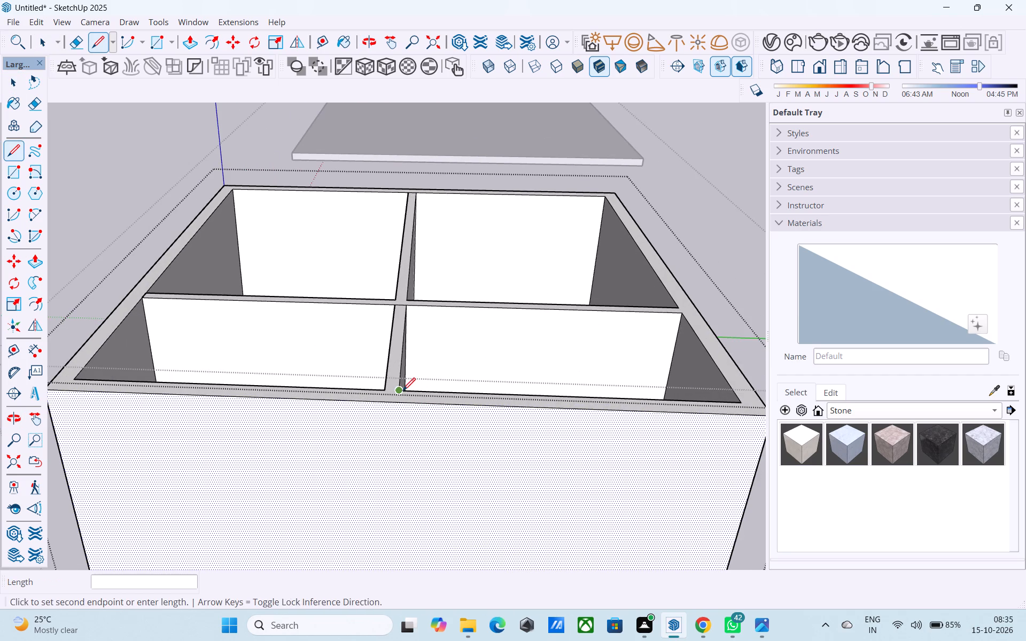
pyautogui.click(401, 401)
pyautogui.click(401, 401)
pyautogui.scroll(-4, 400, 402)
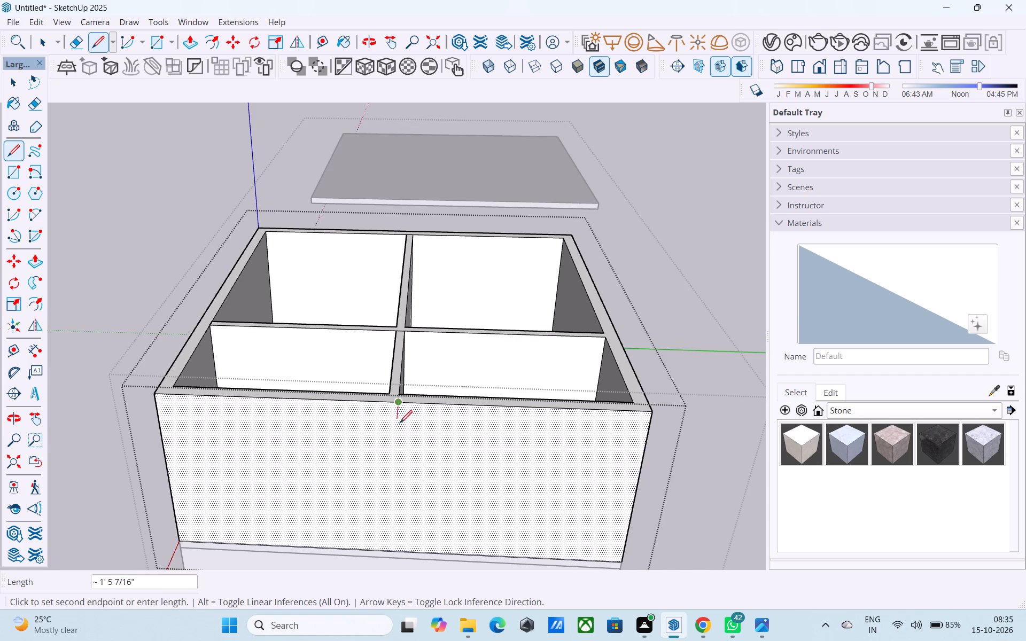
pyautogui.moveTo(386, 481); pyautogui.dragTo(410, 342, button='middle')
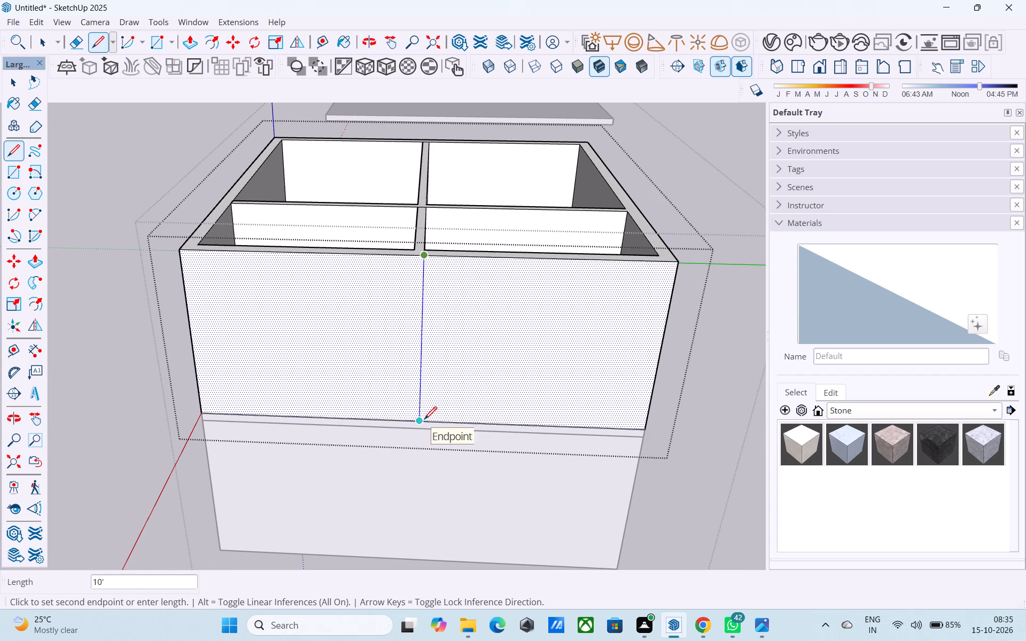
pyautogui.click(424, 420)
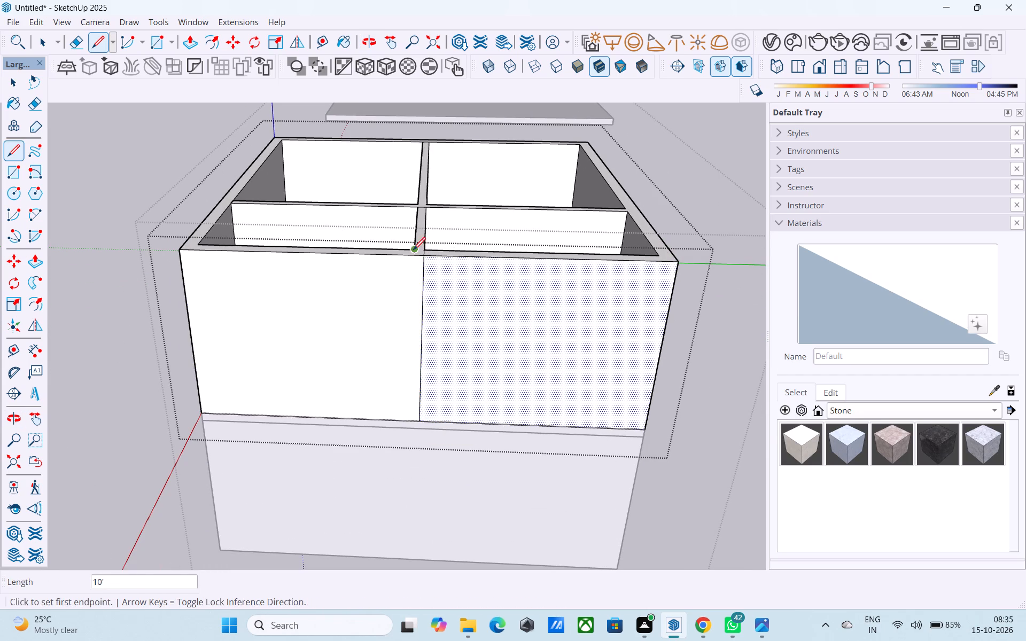
# Draw a 9" line across the outer wall's top from the interior wall's other face, and continue it 10' down the outer face.
pyautogui.click(413, 251)
pyautogui.click(416, 257)
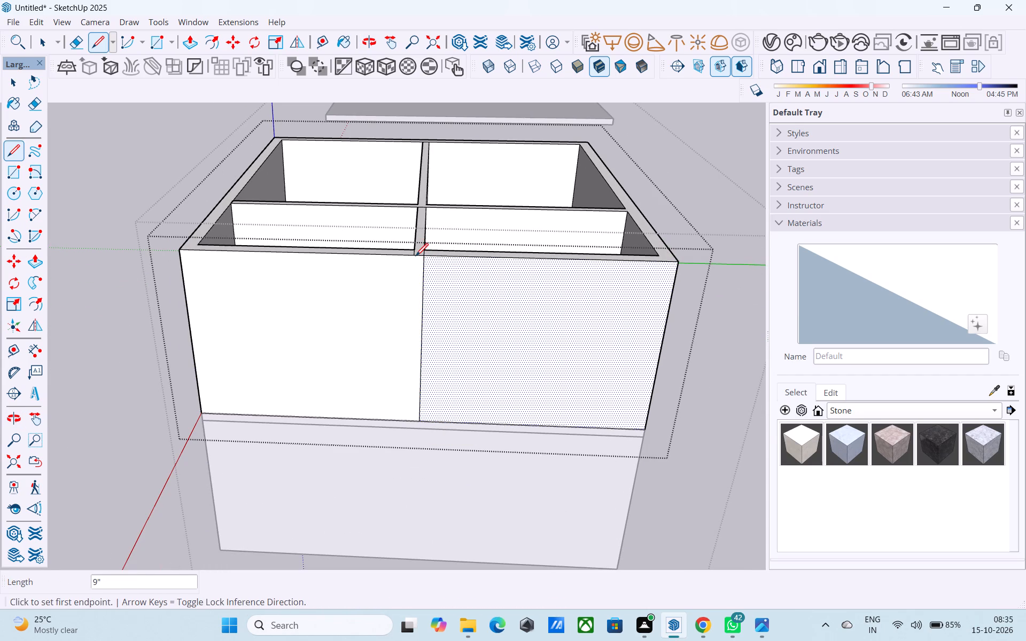
pyautogui.click(416, 257)
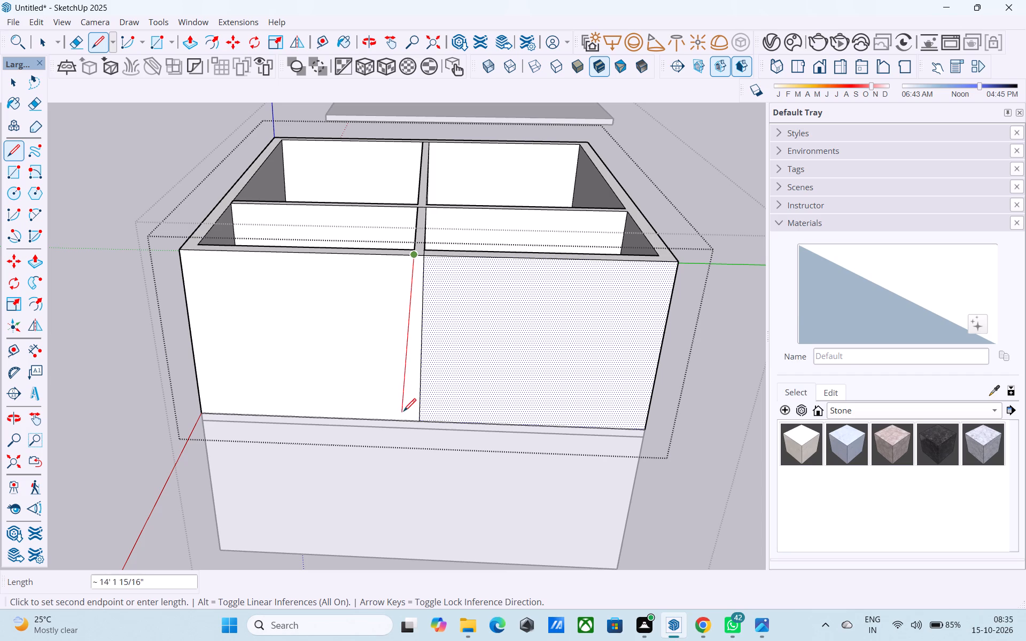
pyautogui.click(405, 420)
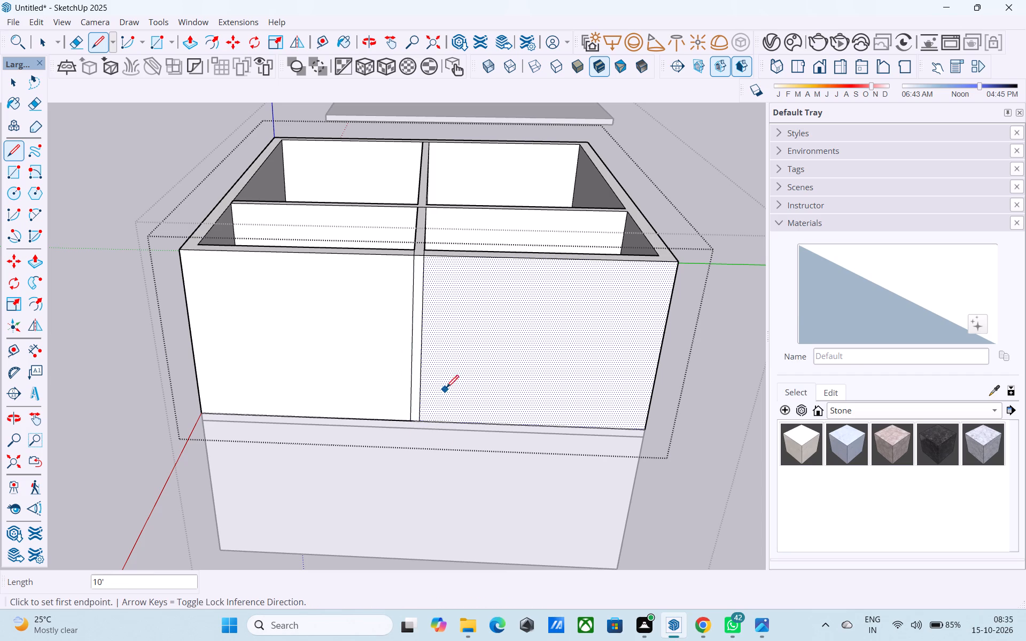
# Draw a 9" line across the adjoining outer wall's top at the room corner, and continue it down the outer face to the slab.
pyautogui.moveTo(447, 388); pyautogui.dragTo(267, 413, button='middle')
pyautogui.keyDown('shift'); pyautogui.moveTo(499, 428); pyautogui.dragTo(453, 392, button='middle'); pyautogui.keyUp('shift')
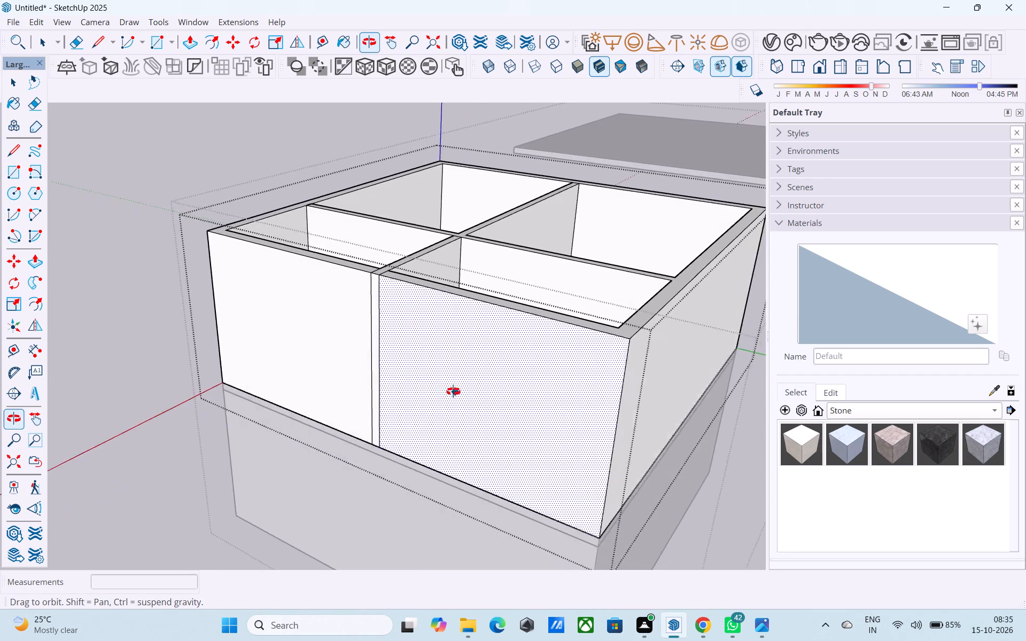
pyautogui.keyDown('shift'); pyautogui.moveTo(453, 392); pyautogui.dragTo(340, 392, button='middle'); pyautogui.keyUp('shift')
pyautogui.keyDown('shift'); pyautogui.moveTo(483, 424); pyautogui.dragTo(423, 399, button='middle'); pyautogui.keyUp('shift')
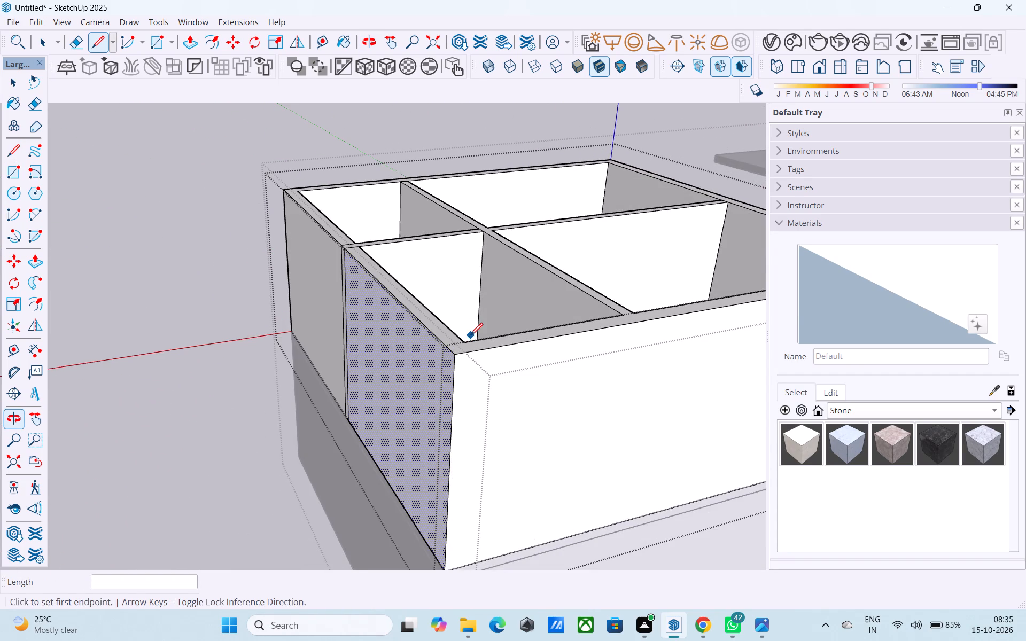
pyautogui.scroll(2, 471, 338)
pyautogui.click(468, 340)
pyautogui.click(471, 358)
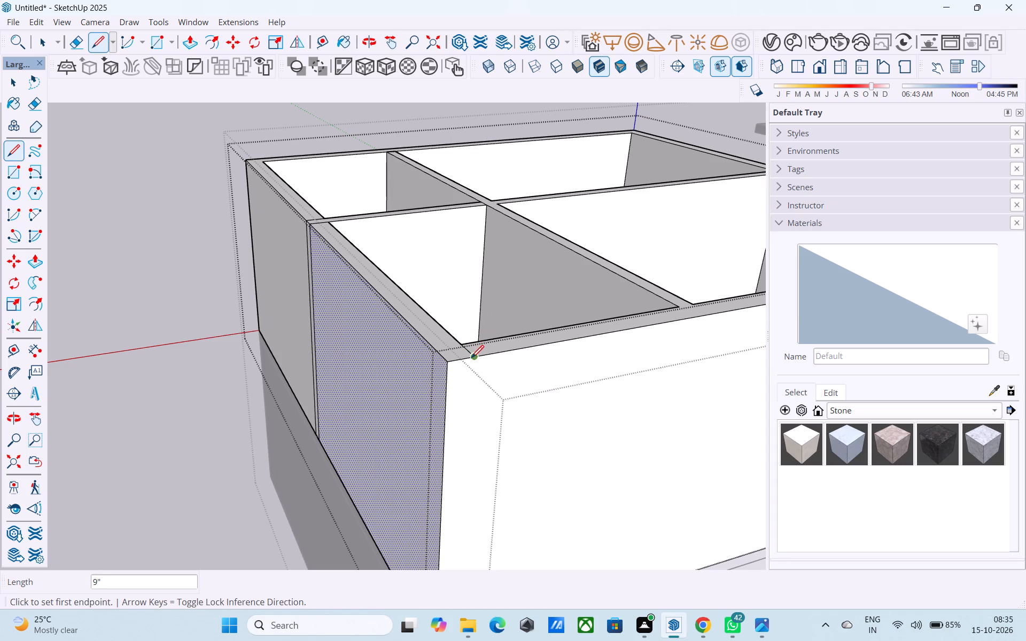
pyautogui.click(471, 359)
pyautogui.keyDown('shift'); pyautogui.moveTo(499, 455); pyautogui.dragTo(473, 253, button='middle'); pyautogui.keyUp('shift')
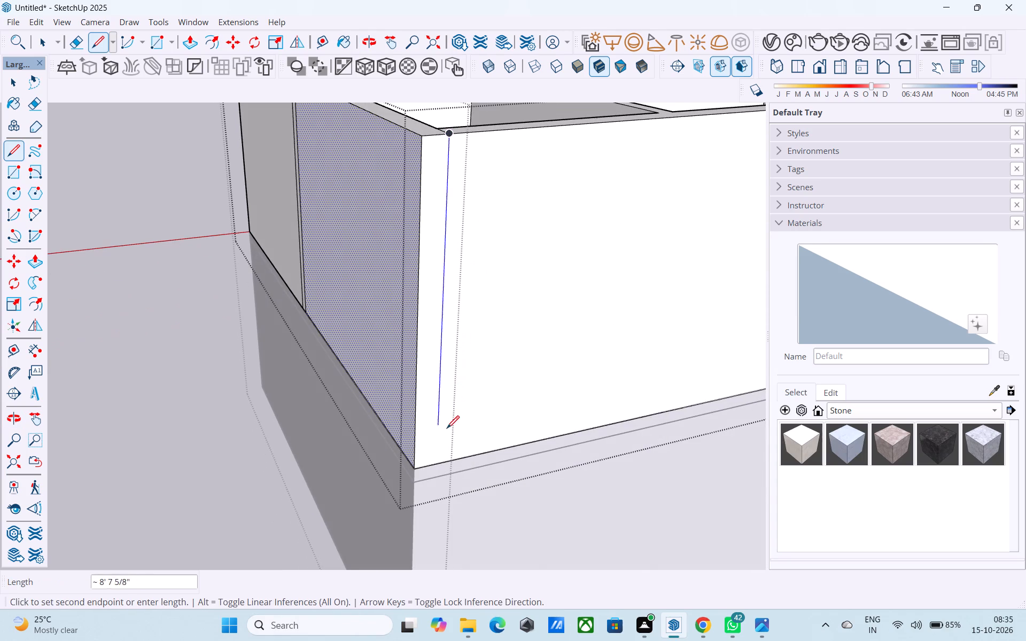
pyautogui.click(436, 468)
# Push/Pull the 9" wide corner strip 12' 6" back to the interior wall to cut away that stretch of outer wall.
pyautogui.scroll(2, 447, 434)
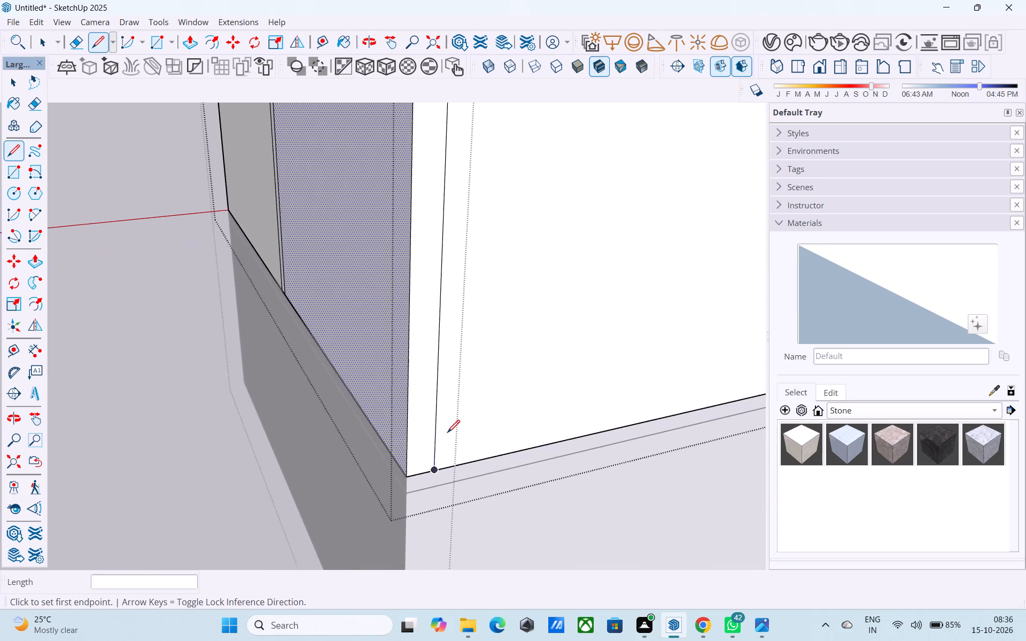
pyautogui.scroll(-4, 447, 433)
pyautogui.press('space')
pyautogui.click(425, 409)
pyautogui.press('p')
pyautogui.click(425, 409)
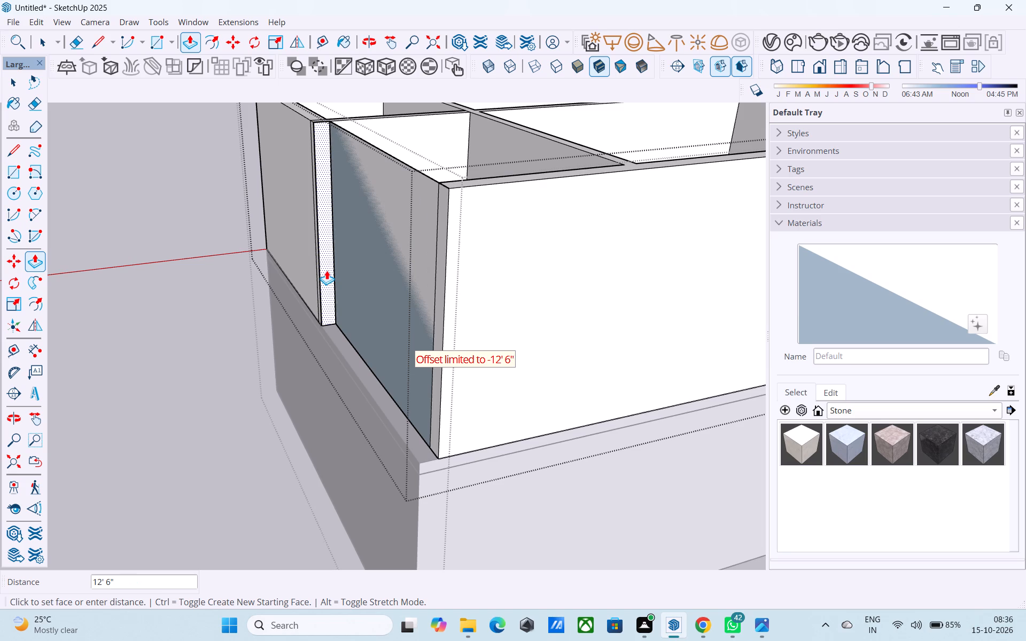
pyautogui.click(327, 270)
# Delete the leftover outer face covering the cut-away stretch of wall.
pyautogui.press('space')
pyautogui.click(394, 270)
pyautogui.press('Delete')
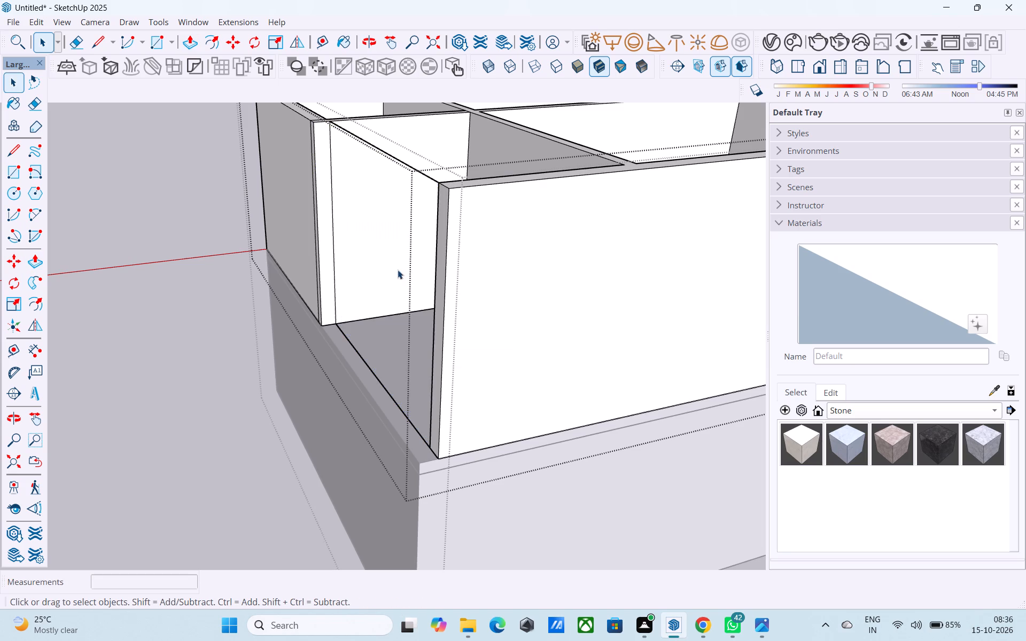
# Erase the leftover floor edge running across the opened side of the upper room.
pyautogui.moveTo(399, 270); pyautogui.dragTo(658, 345, button='middle')
pyautogui.keyDown('shift'); pyautogui.moveTo(549, 377); pyautogui.dragTo(629, 470, button='middle'); pyautogui.keyUp('shift')
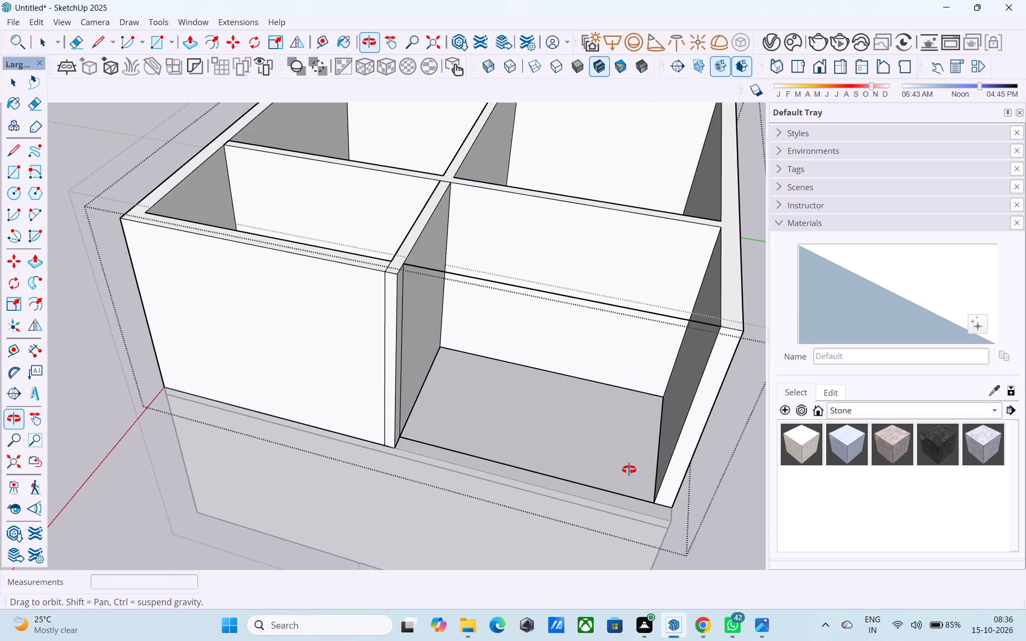
pyautogui.keyDown('shift'); pyautogui.moveTo(629, 470); pyautogui.dragTo(499, 502, button='middle'); pyautogui.keyUp('shift')
pyautogui.press('e')
pyautogui.keyDown('shift'); pyautogui.moveTo(495, 502); pyautogui.dragTo(501, 475, button='middle'); pyautogui.keyUp('shift')
pyautogui.click(501, 434)
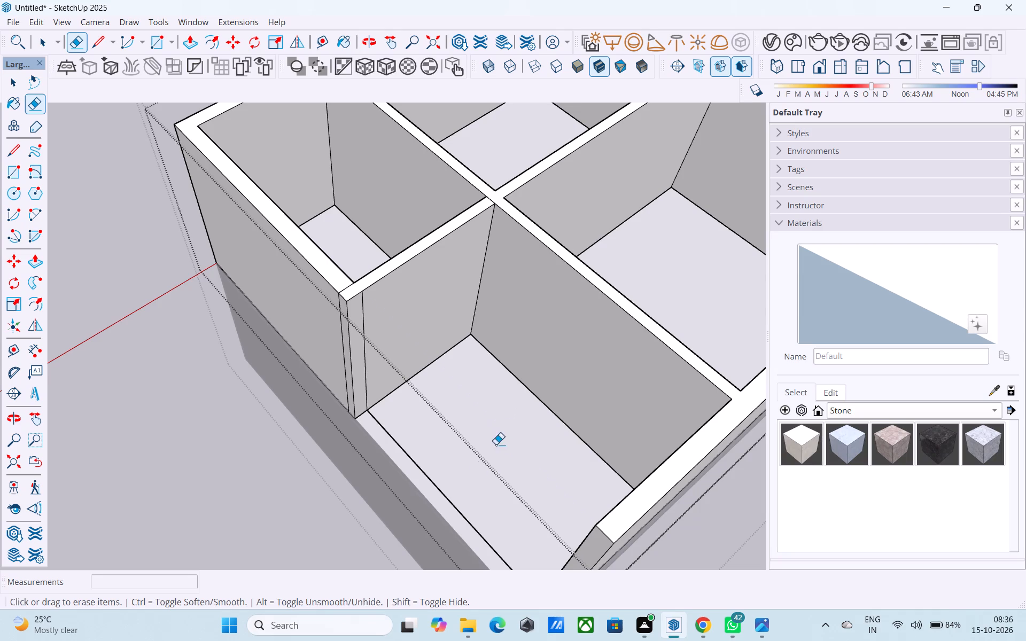
pyautogui.moveTo(464, 488); pyautogui.dragTo(426, 529)
# Erase the leftover vertical edge on the interior wall's face beside the opening, where the outer wall was cut away.
pyautogui.moveTo(424, 522); pyautogui.dragTo(712, 447, button='middle')
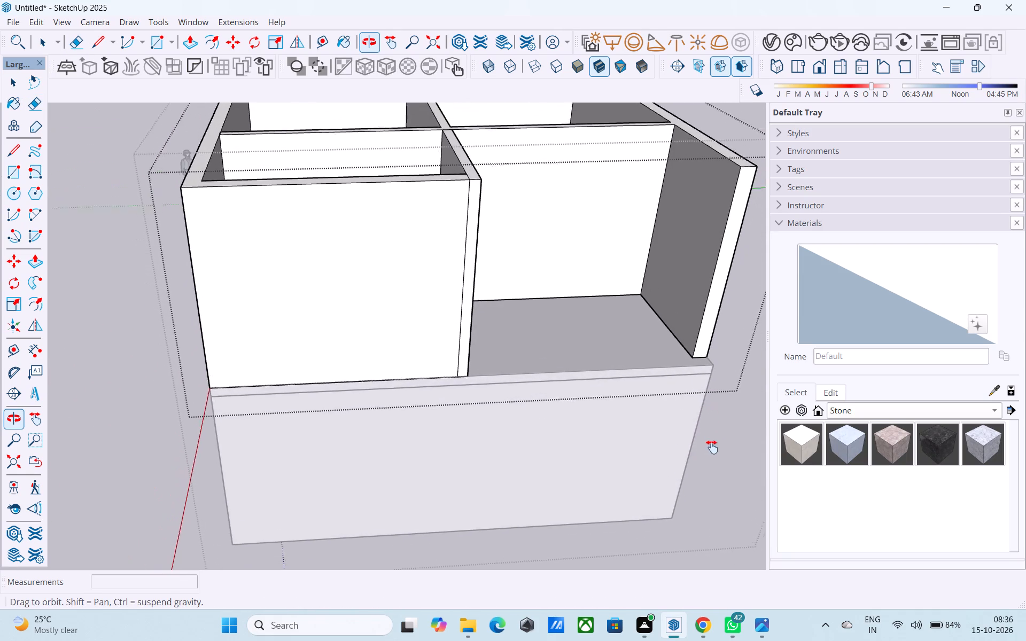
pyautogui.moveTo(712, 447); pyautogui.dragTo(426, 439, button='middle')
pyautogui.moveTo(433, 398); pyautogui.dragTo(405, 434, button='middle')
pyautogui.scroll(2, 400, 434)
pyautogui.moveTo(400, 434); pyautogui.dragTo(386, 426)
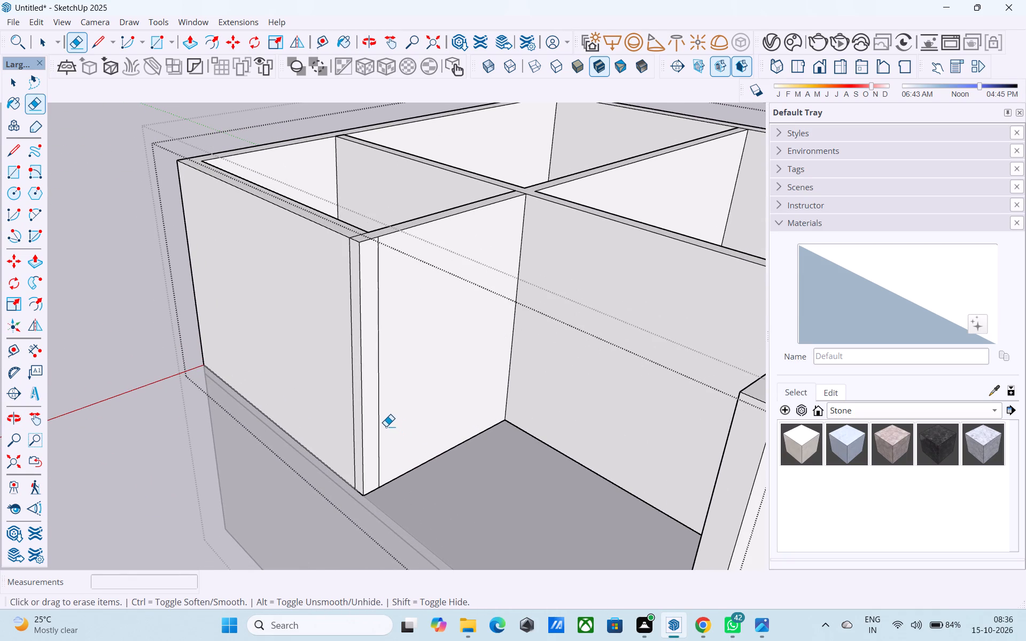
pyautogui.moveTo(386, 426); pyautogui.dragTo(383, 423)
pyautogui.click(382, 421)
pyautogui.click(381, 421)
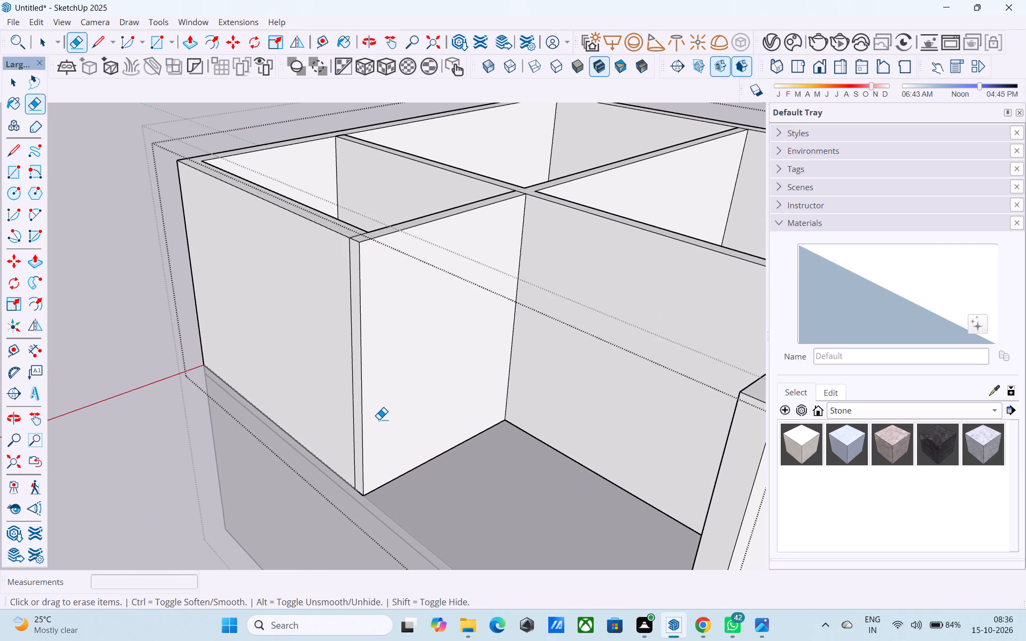
# Examine the opened upper room and its exposed wall ends from several angles.
pyautogui.moveTo(398, 414); pyautogui.dragTo(682, 481, button='middle')
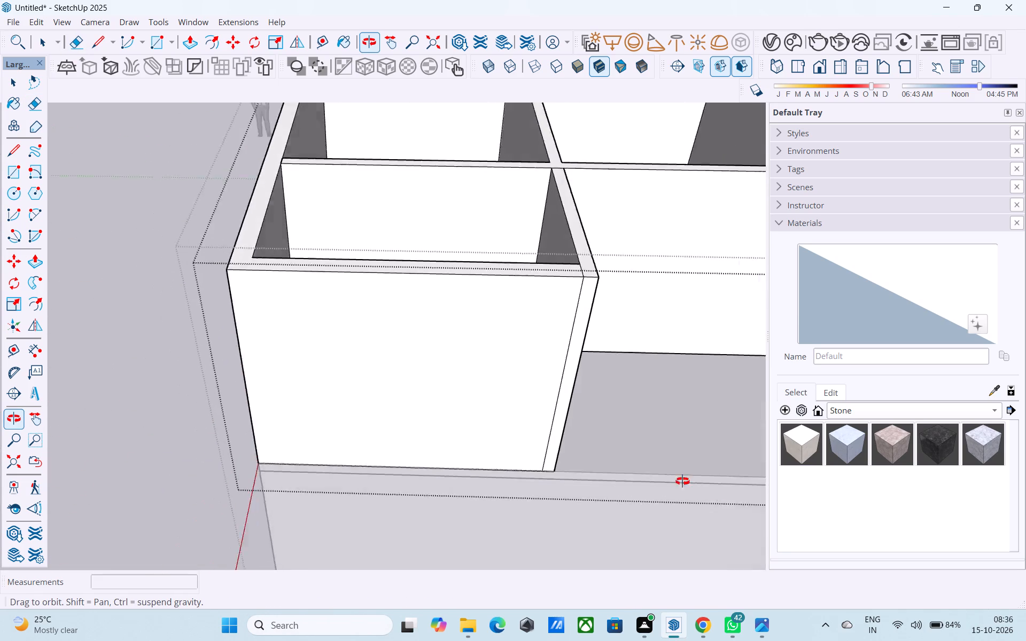
pyautogui.moveTo(682, 481); pyautogui.dragTo(552, 437, button='middle')
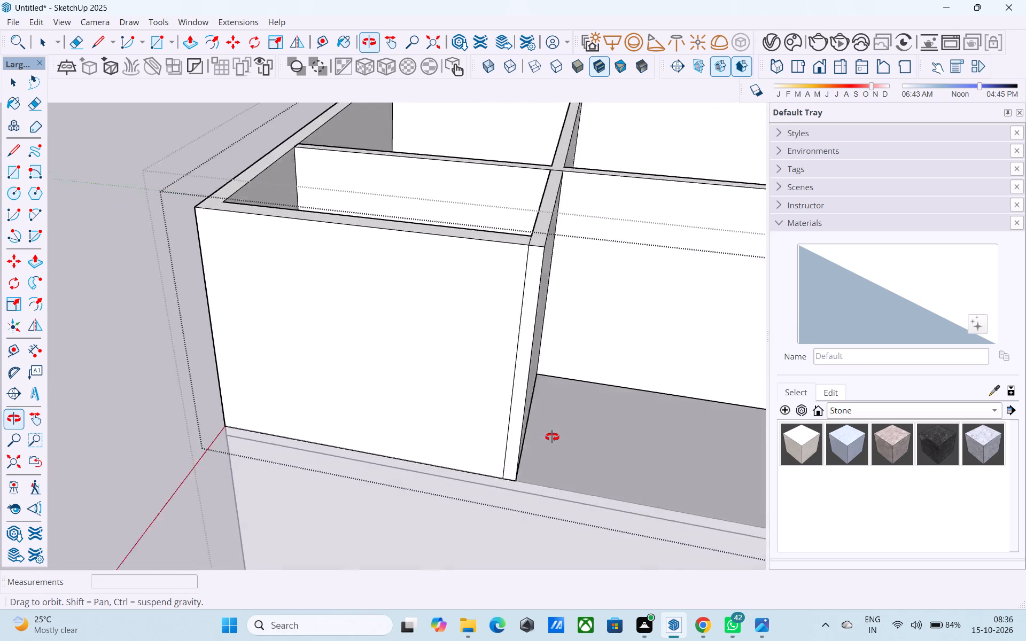
pyautogui.moveTo(552, 437); pyautogui.dragTo(550, 397, button='middle')
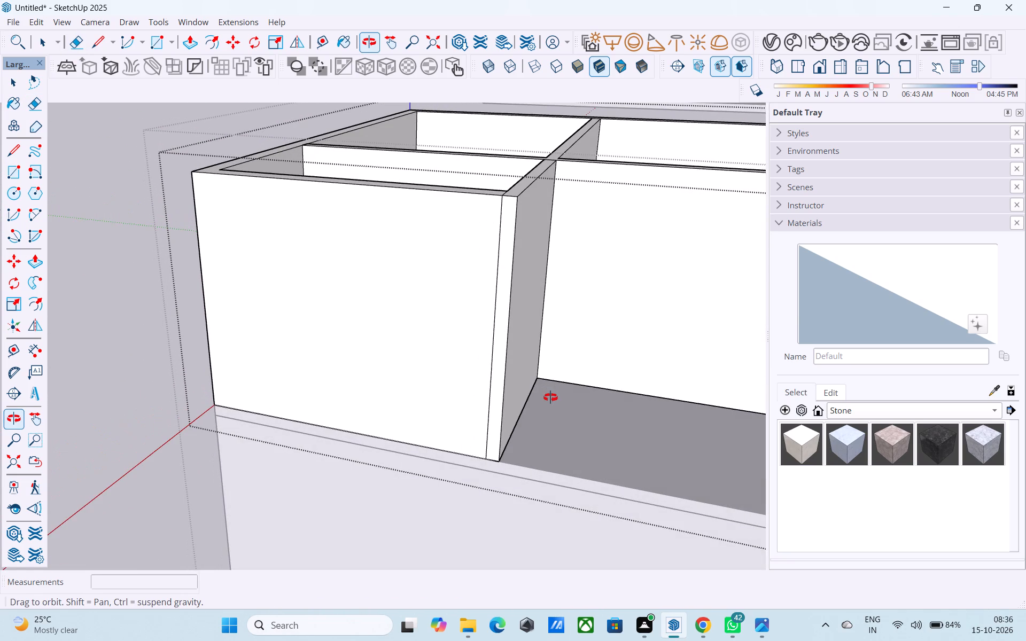
pyautogui.moveTo(550, 397); pyautogui.dragTo(551, 398, button='middle')
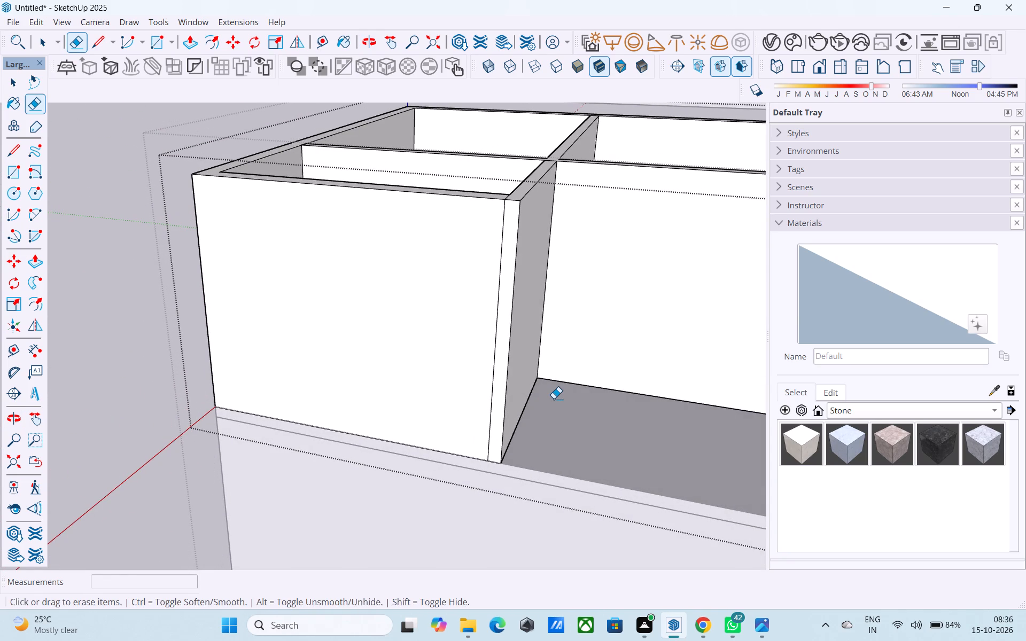
pyautogui.keyDown('shift'); pyautogui.moveTo(612, 420); pyautogui.dragTo(522, 420, button='middle'); pyautogui.keyUp('shift')
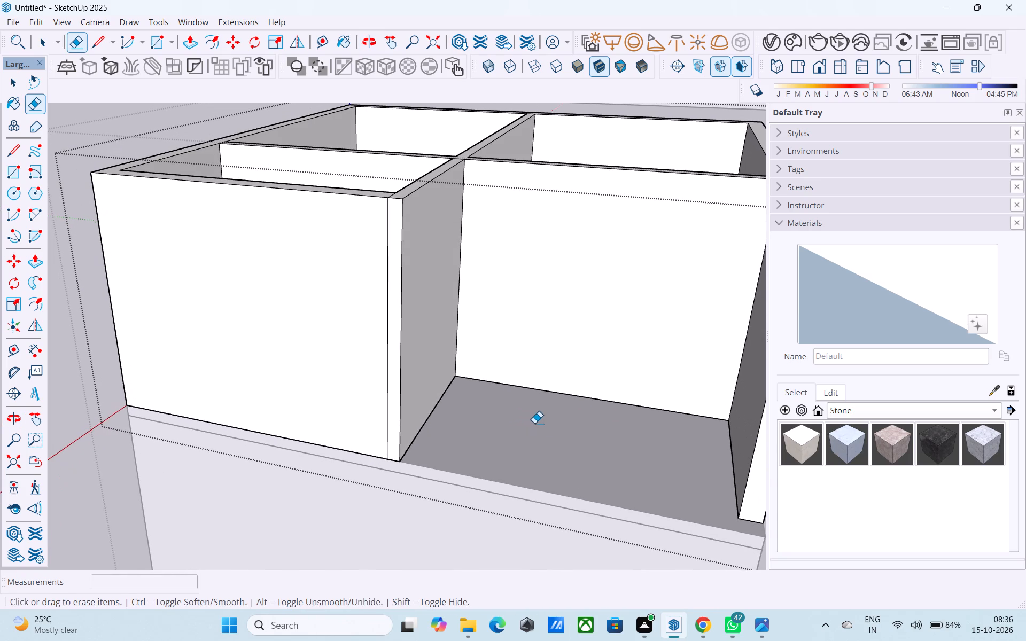
pyautogui.press('space')
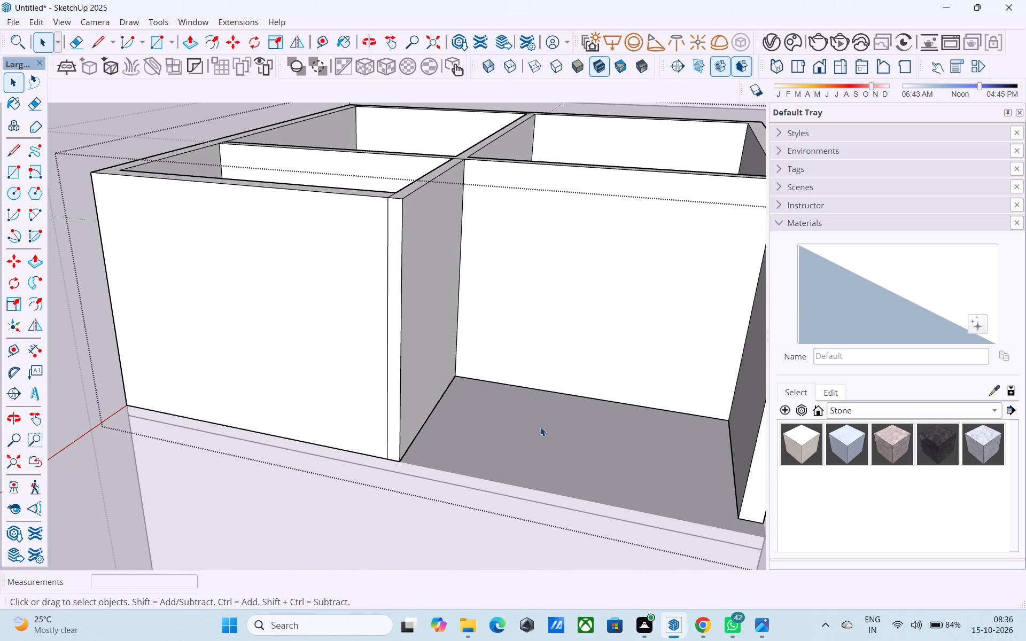
pyautogui.scroll(-5, 540, 427)
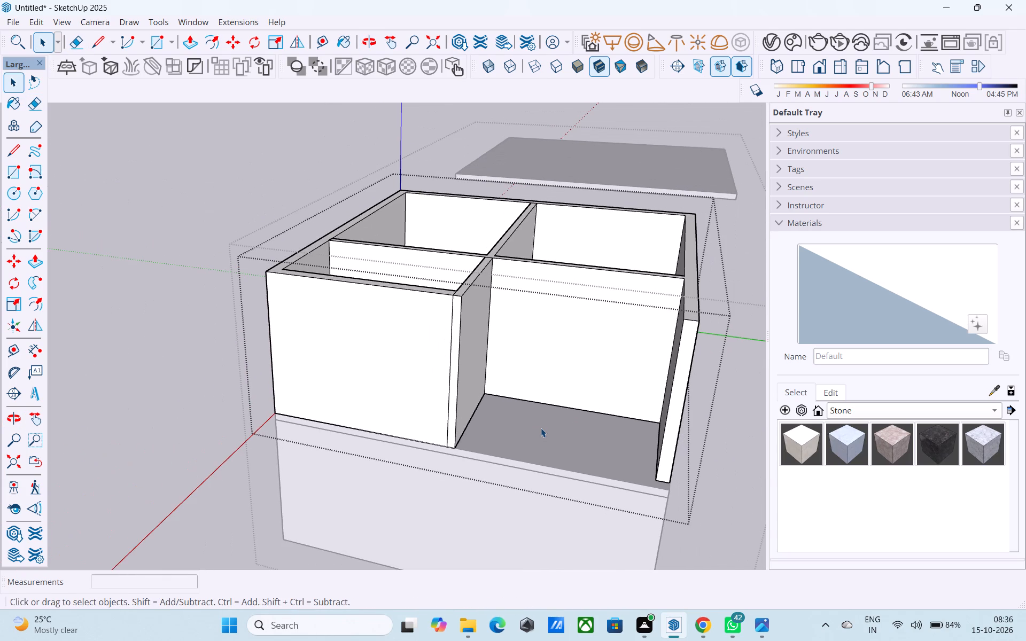
pyautogui.moveTo(541, 428); pyautogui.dragTo(546, 425, button='middle')
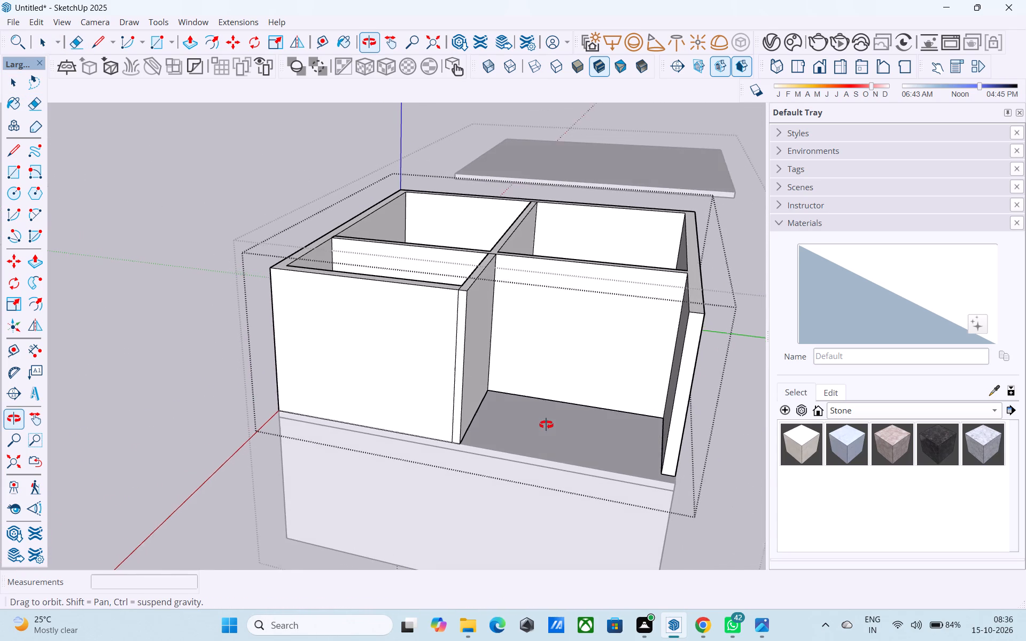
pyautogui.moveTo(546, 425); pyautogui.dragTo(555, 419, button='middle')
pyautogui.moveTo(557, 414); pyautogui.dragTo(582, 397, button='middle')
pyautogui.scroll(1, 582, 397)
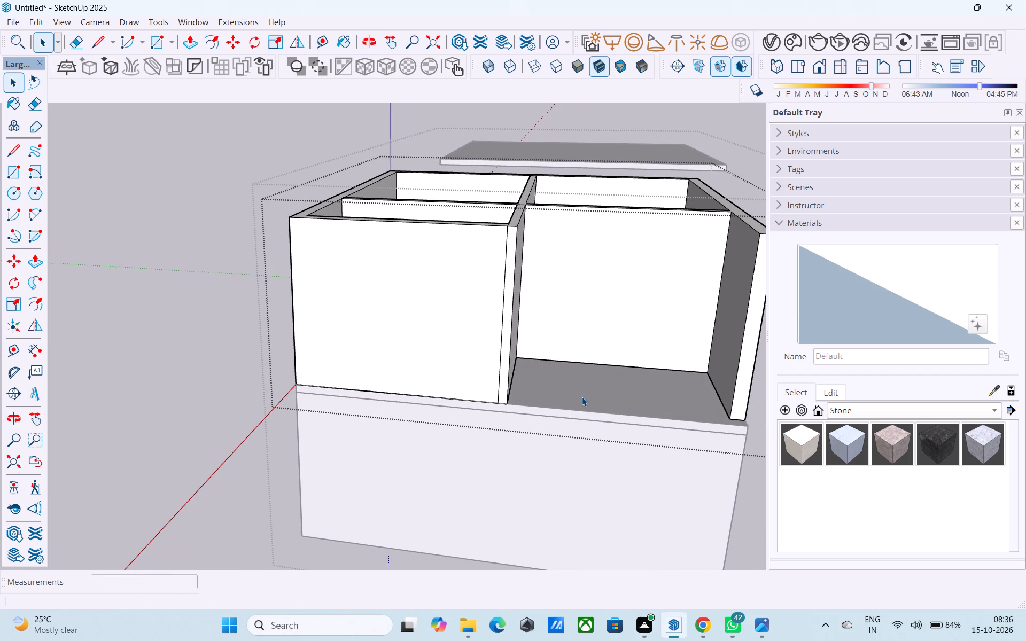
pyautogui.scroll(-1, 582, 397)
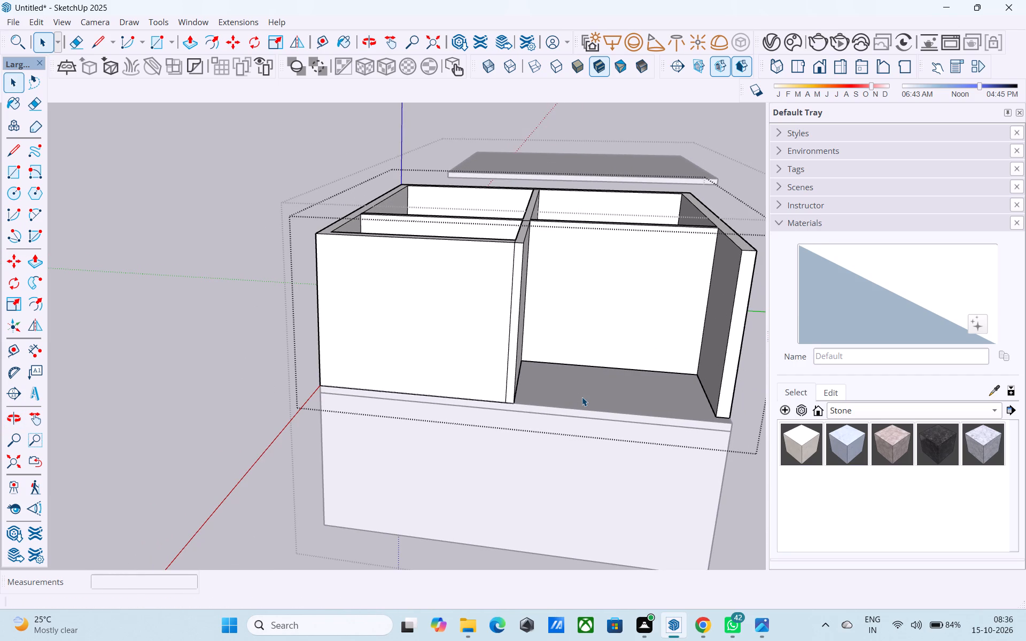
pyautogui.moveTo(582, 397); pyautogui.dragTo(577, 401, button='middle')
pyautogui.moveTo(577, 401); pyautogui.dragTo(563, 402, button='middle')
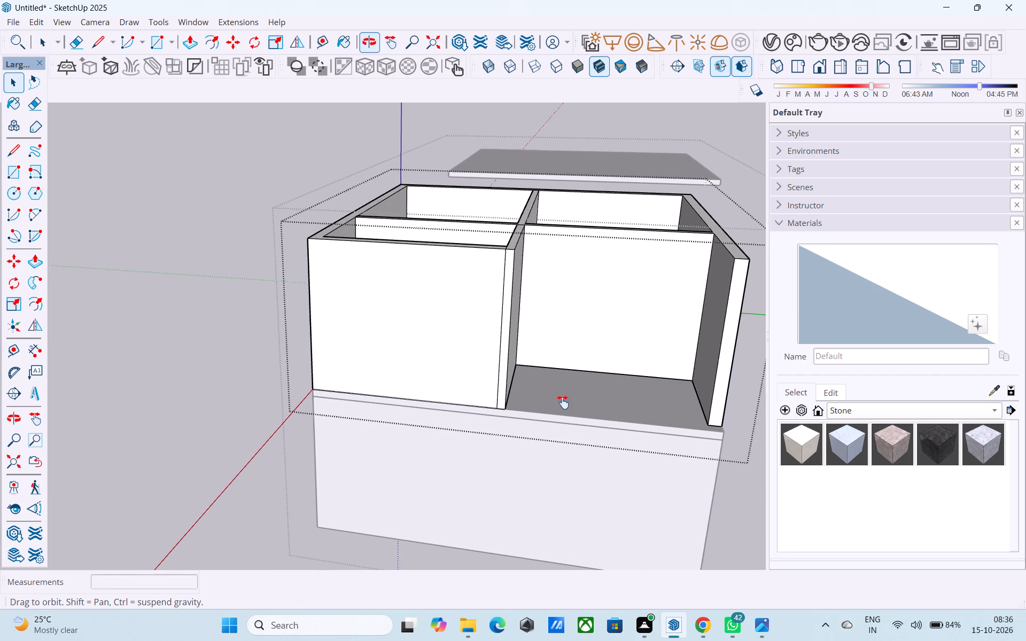
pyautogui.moveTo(563, 402); pyautogui.dragTo(554, 411, button='middle')
pyautogui.keyDown('shift'); pyautogui.moveTo(558, 412); pyautogui.dragTo(462, 497, button='middle'); pyautogui.keyUp('shift')
pyautogui.moveTo(584, 456); pyautogui.dragTo(598, 452, button='middle')
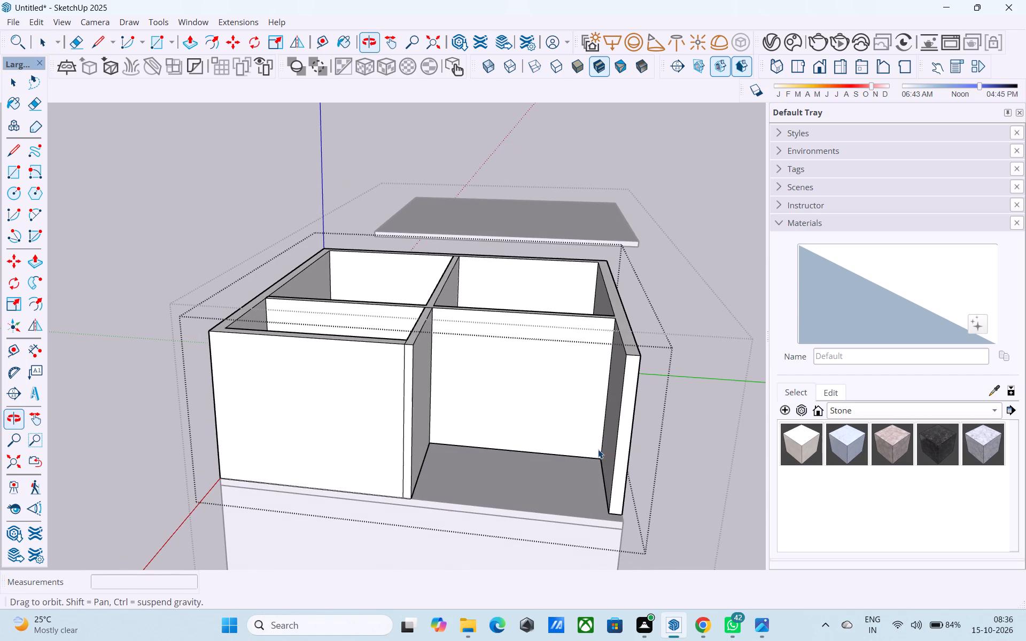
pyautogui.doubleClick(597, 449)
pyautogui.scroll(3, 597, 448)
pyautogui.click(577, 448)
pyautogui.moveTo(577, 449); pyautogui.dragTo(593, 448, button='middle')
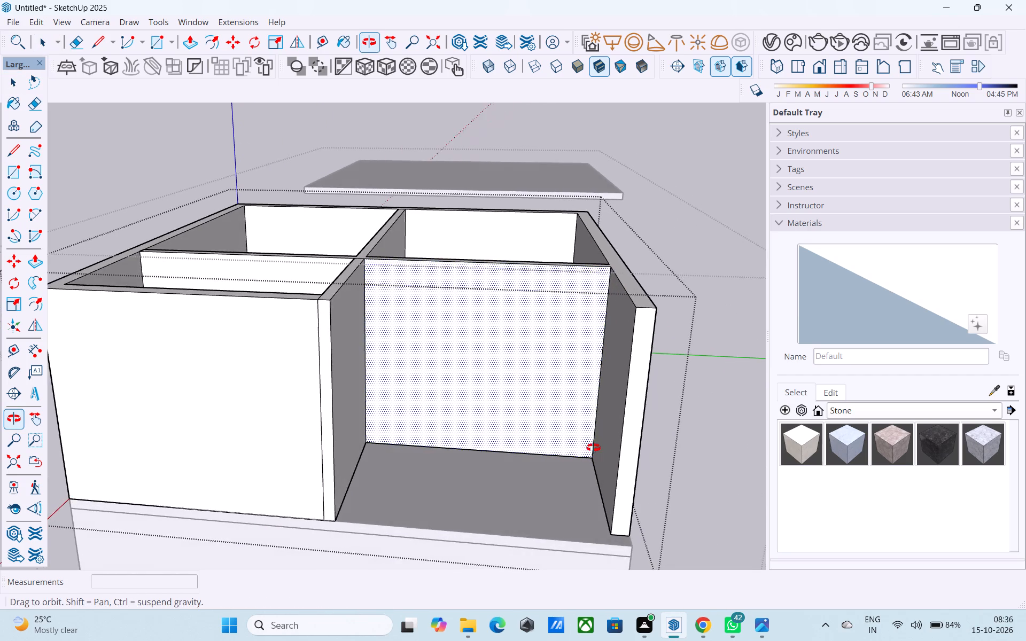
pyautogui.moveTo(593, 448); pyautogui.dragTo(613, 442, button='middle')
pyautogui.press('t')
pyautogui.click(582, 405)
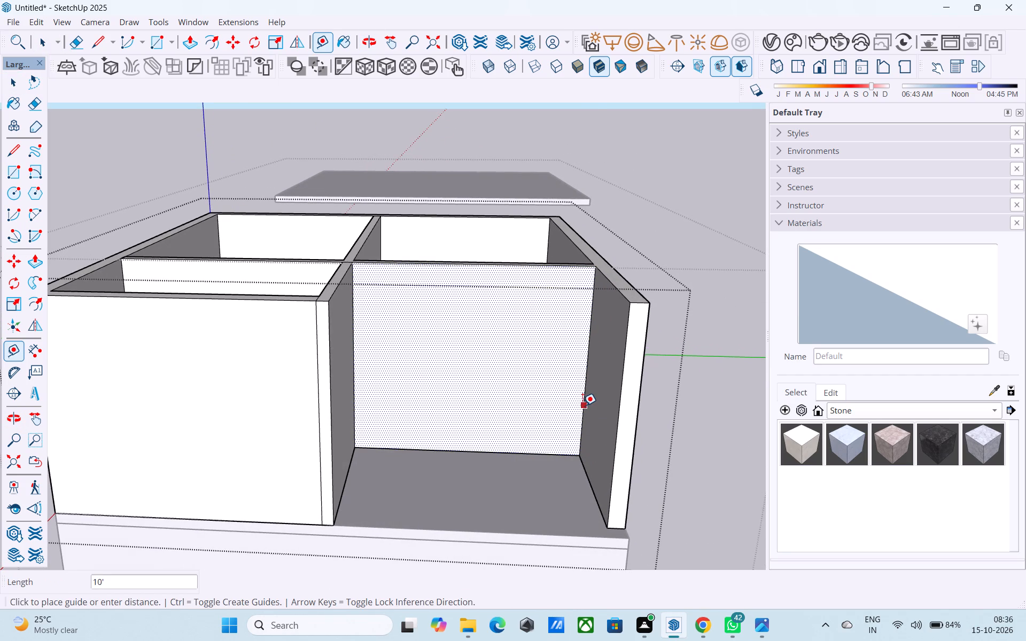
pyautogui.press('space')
# Save the model in the Downloads folder under the name I PRO 36F.
pyautogui.hotkey('ctrl', 's')
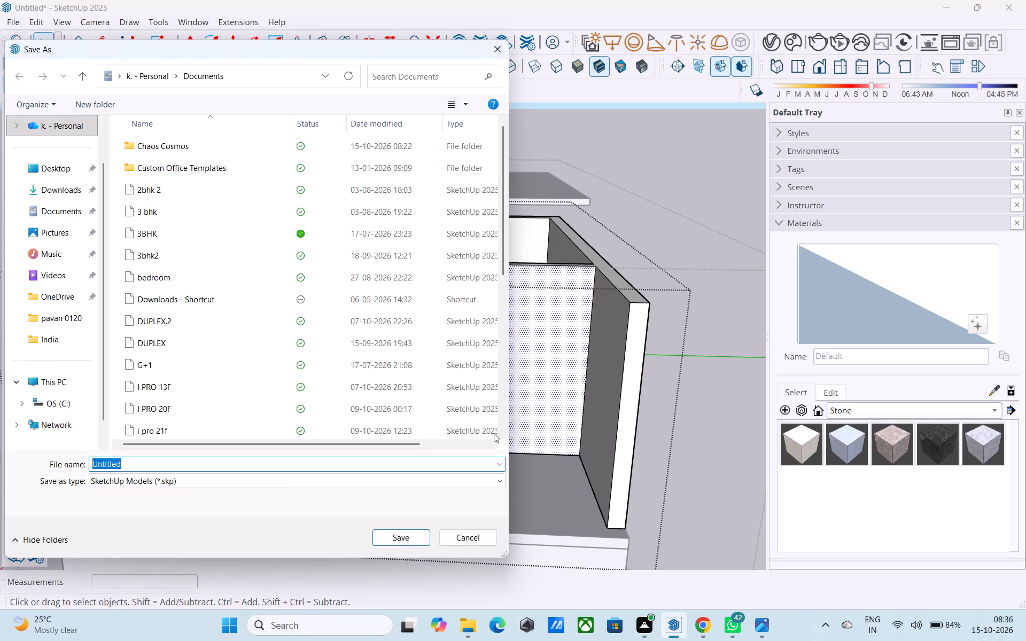
pyautogui.click(61, 193)
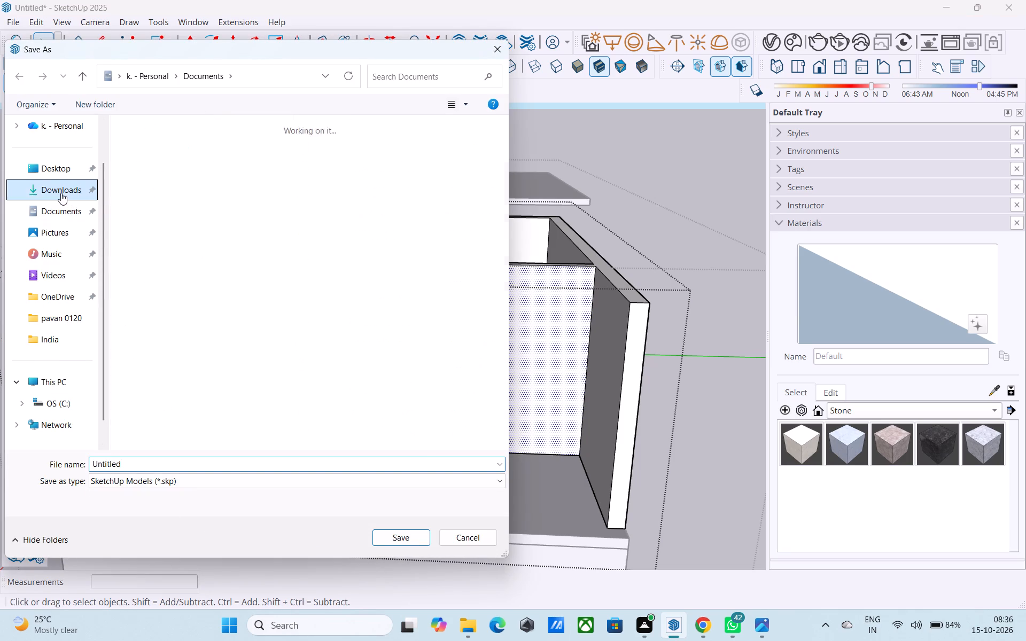
pyautogui.click(150, 464)
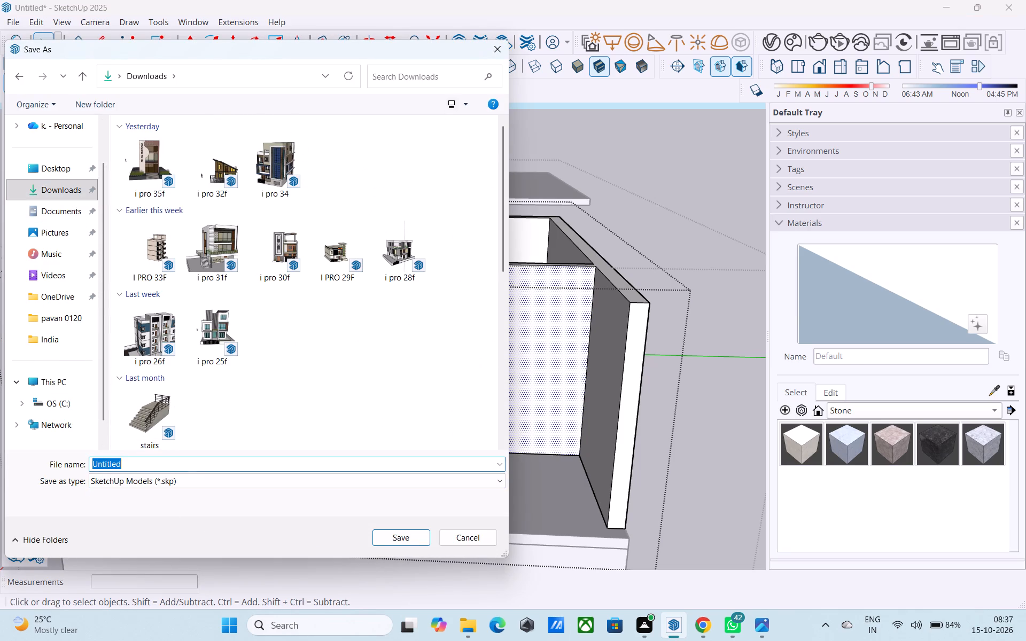
pyautogui.press('i')
pyautogui.press('space')
pyautogui.press('p')
pyautogui.press('r')
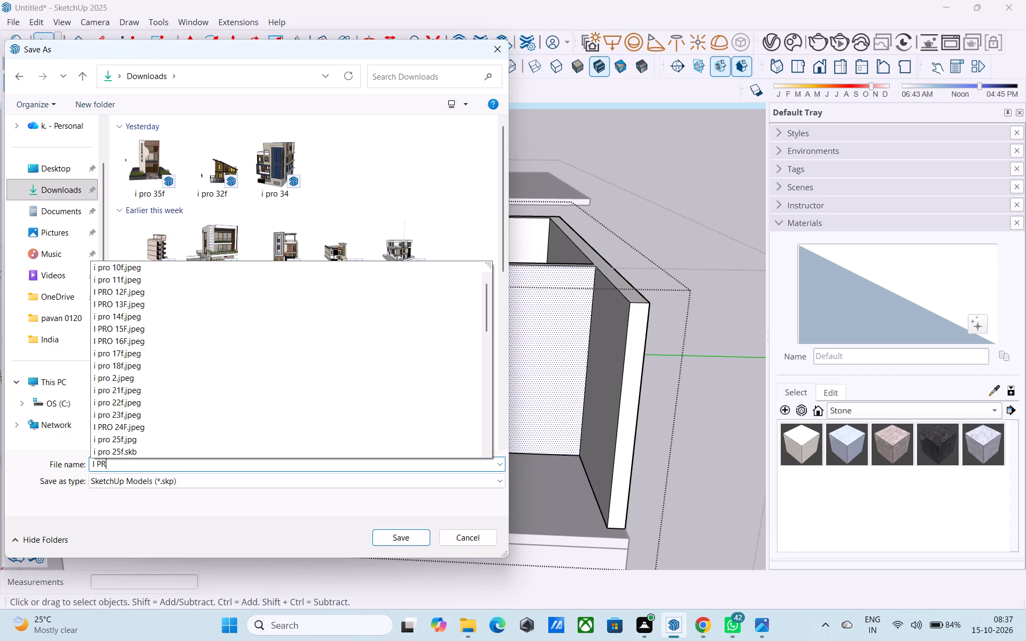
pyautogui.press('o')
pyautogui.press('space')
pyautogui.press('3')
pyautogui.press('6')
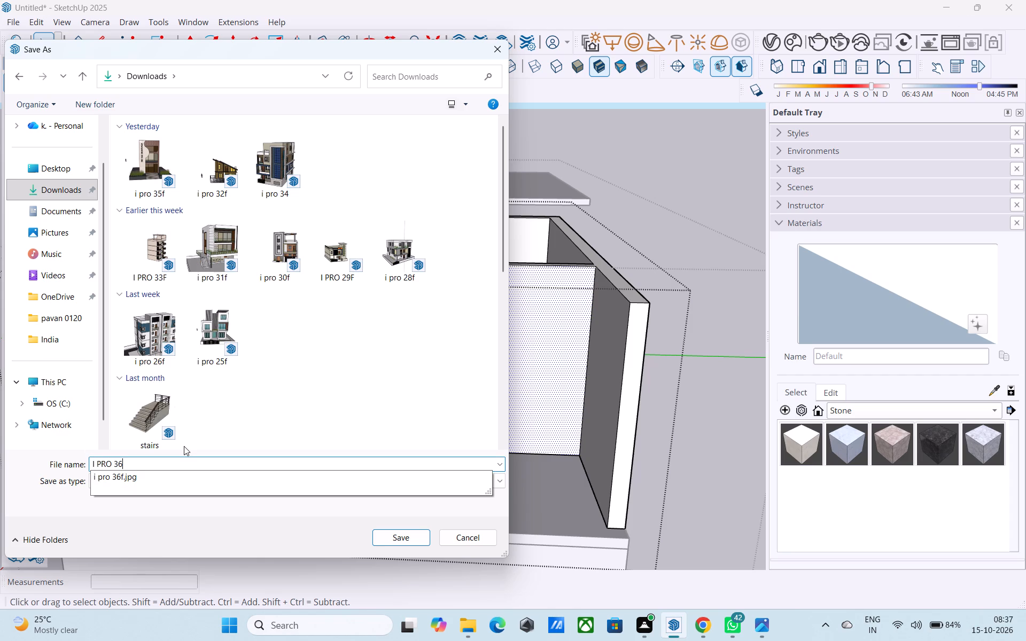
pyautogui.press('f')
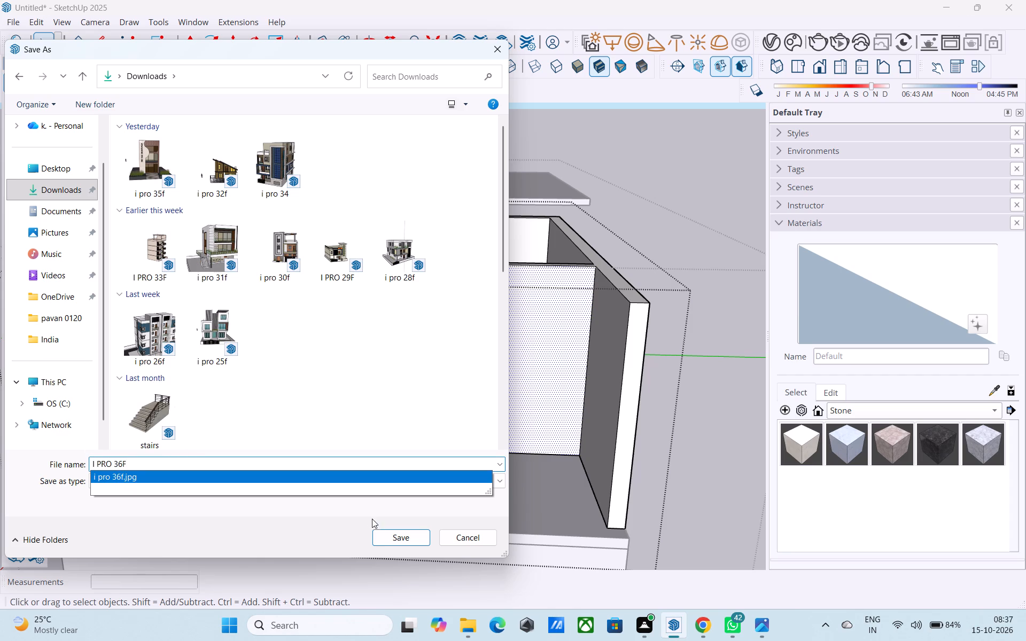
pyautogui.click(398, 538)
# Place a vertical guide on the open room's back partition, 2' in from its corner with the outer wall.
pyautogui.scroll(-3, 400, 533)
pyautogui.moveTo(400, 532); pyautogui.dragTo(428, 527, button='middle')
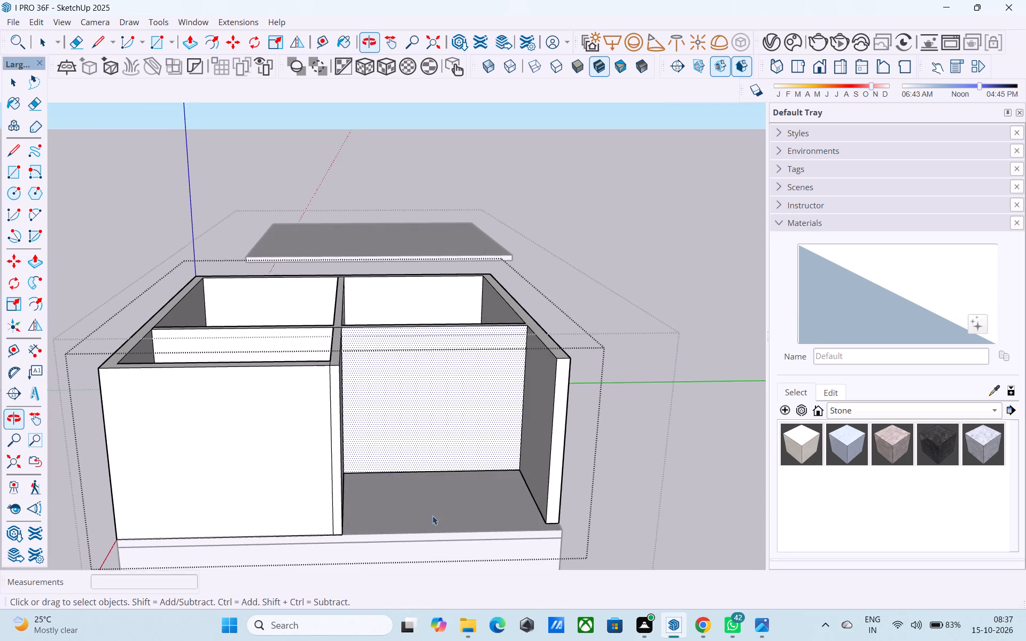
pyautogui.scroll(3, 467, 462)
pyautogui.press('t')
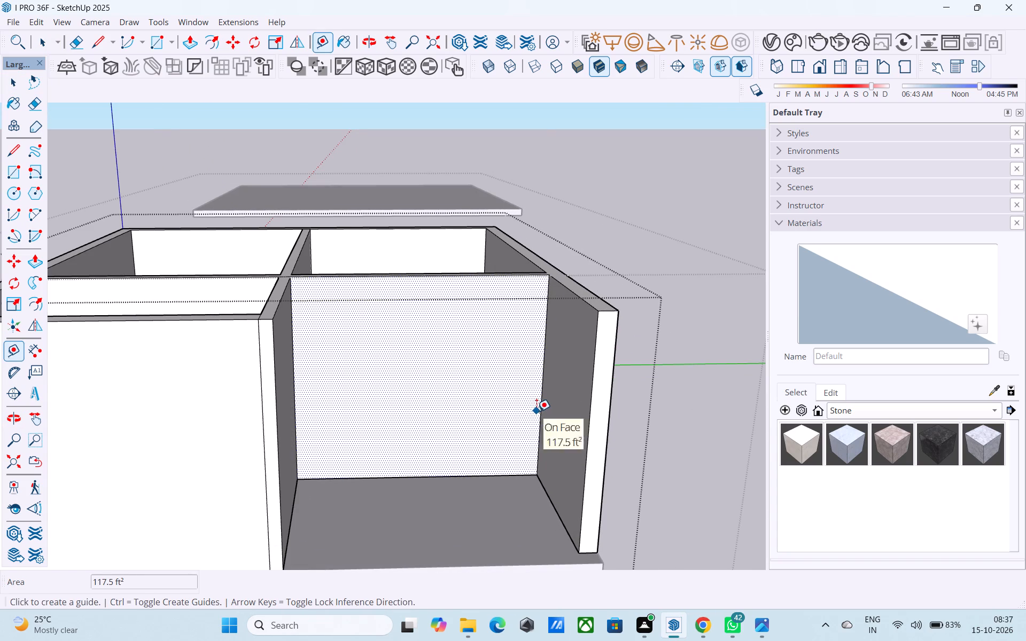
pyautogui.click(539, 411)
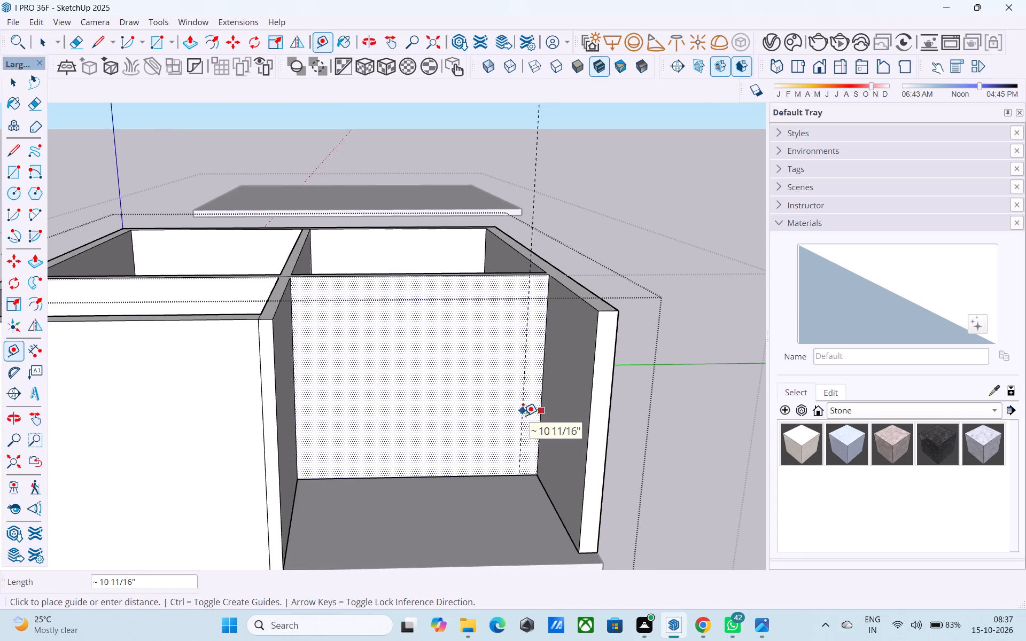
pyautogui.write("2'")
pyautogui.press('Return')
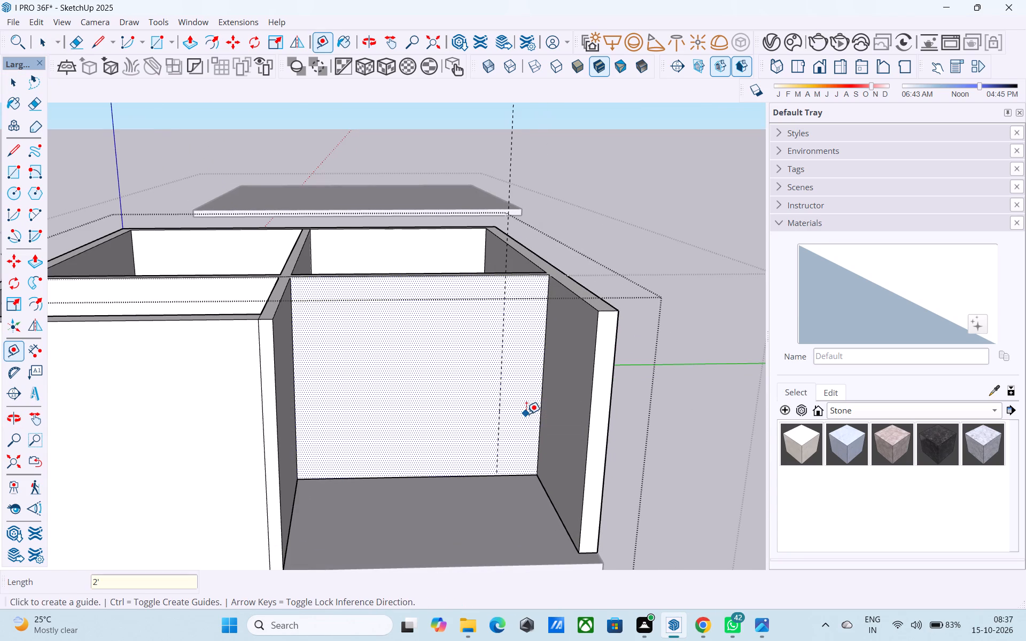
# Draw a 4' wide by 7' high door rectangle on the open room's back partition, starting at the guide's foot.
pyautogui.press('r')
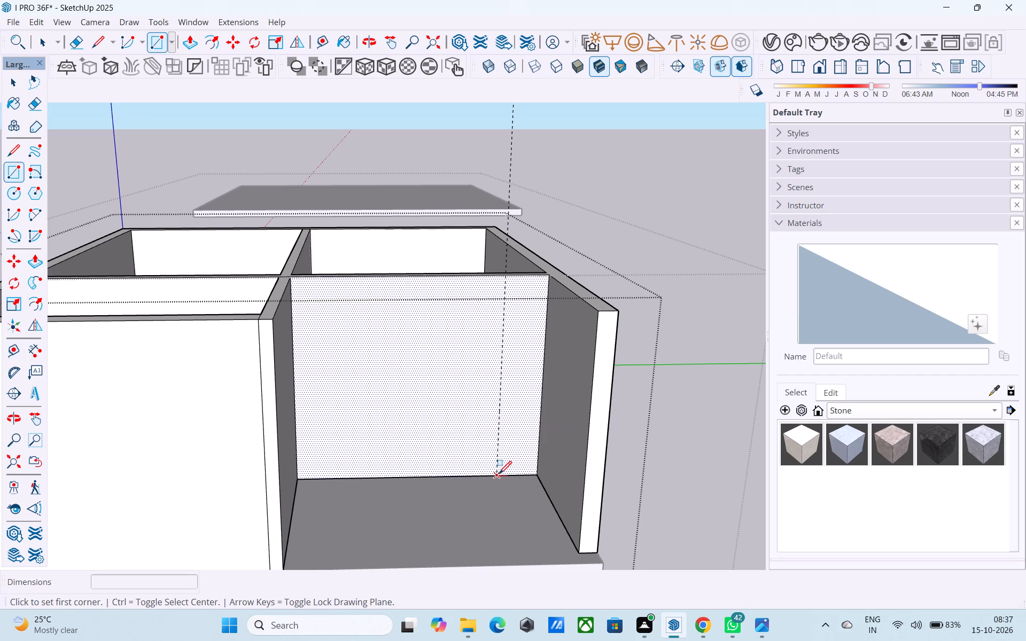
pyautogui.click(499, 475)
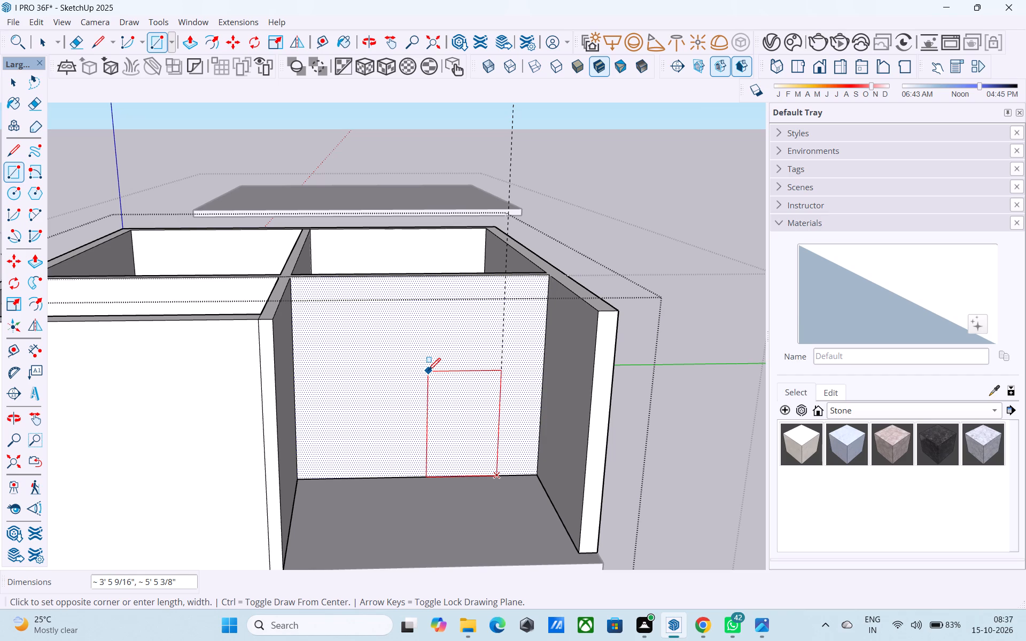
pyautogui.press('8')
pyautogui.press('BackSpace')
pyautogui.press('7')
pyautogui.press("'")
pyautogui.press(',')
pyautogui.write("4'")
pyautogui.press('Return')
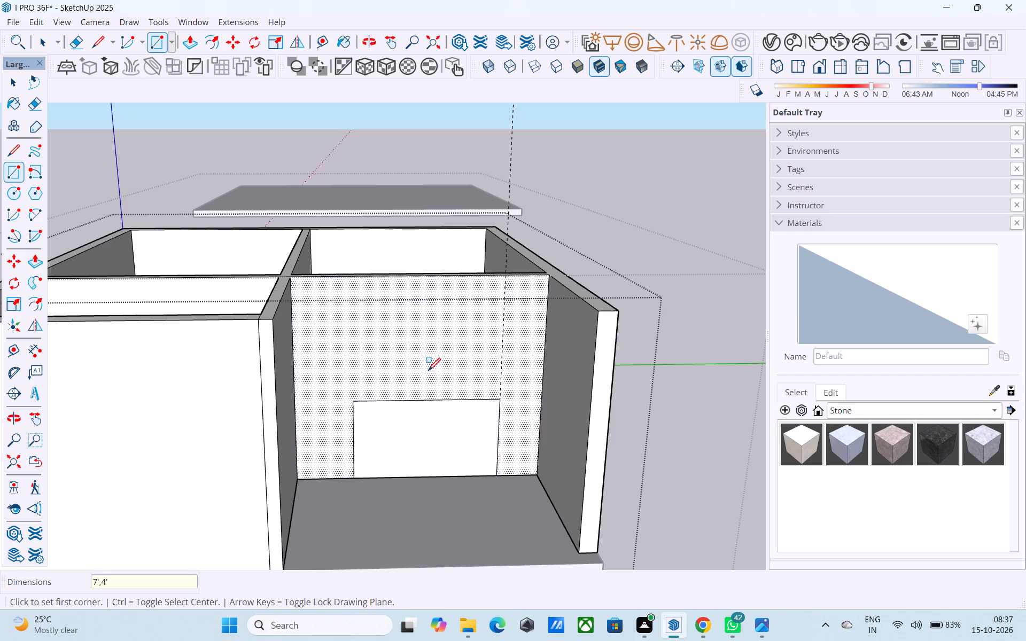
pyautogui.write("4'")
pyautogui.press('Return')
pyautogui.write(",7'")
pyautogui.press('Return')
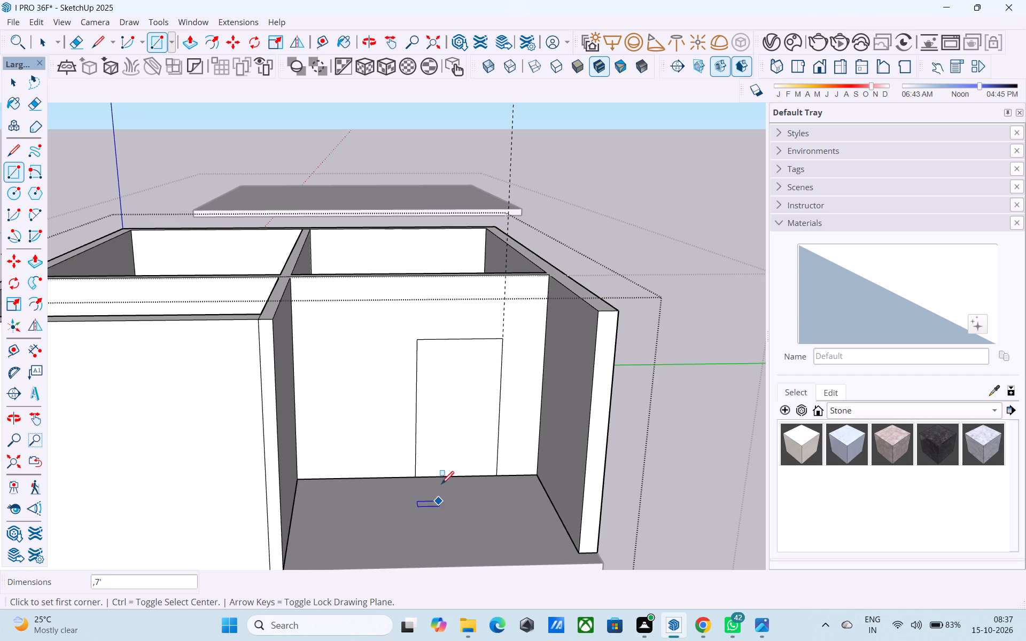
pyautogui.press('space')
# Offset the door rectangle's outline 3" inward to form a frame.
pyautogui.moveTo(432, 463); pyautogui.dragTo(417, 439, button='middle')
pyautogui.scroll(-5, 424, 435)
pyautogui.scroll(1, 429, 439)
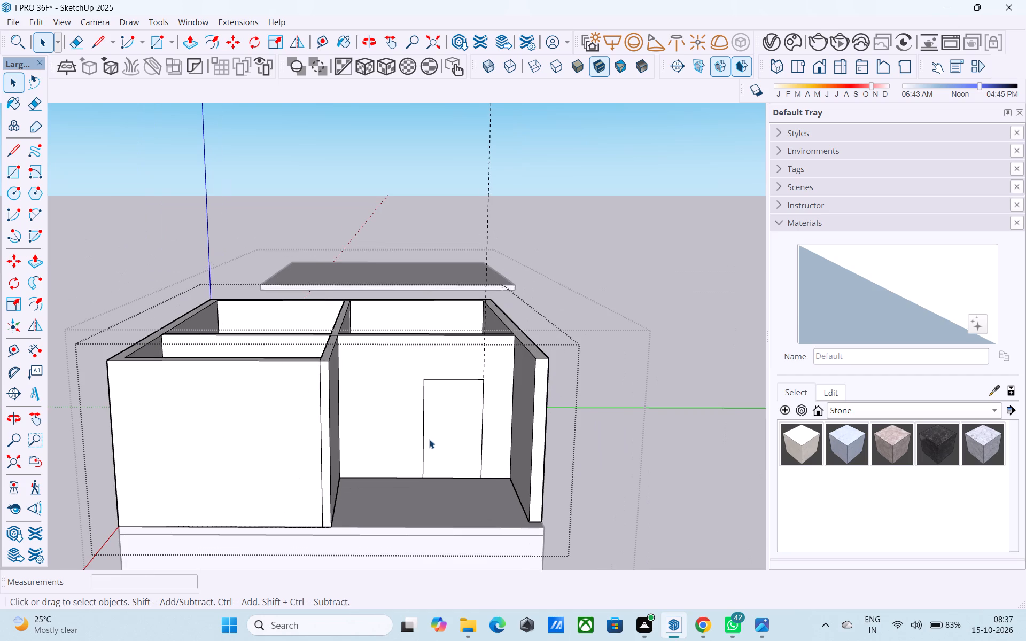
pyautogui.click(429, 439)
pyautogui.scroll(2, 430, 439)
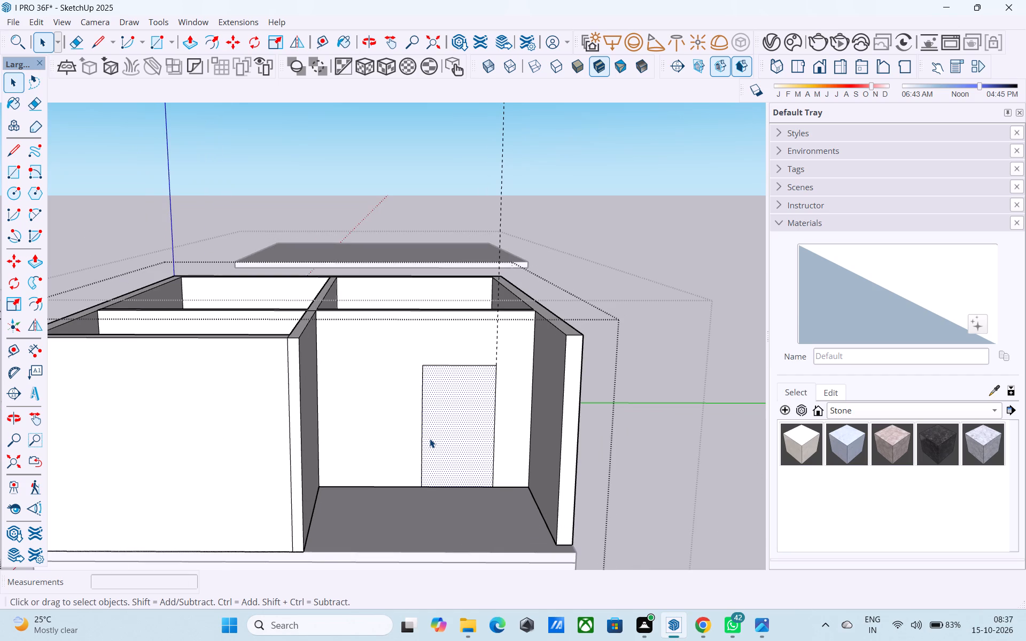
pyautogui.press('f')
pyautogui.click(430, 439)
pyautogui.press('3')
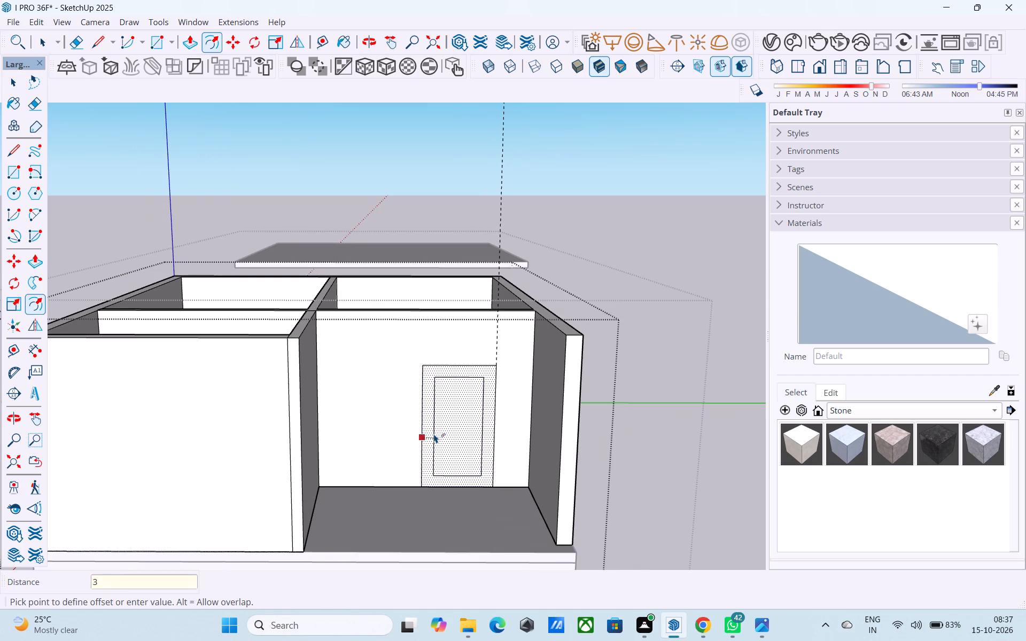
pyautogui.press("'")
pyautogui.press('Return')
pyautogui.press('Return')
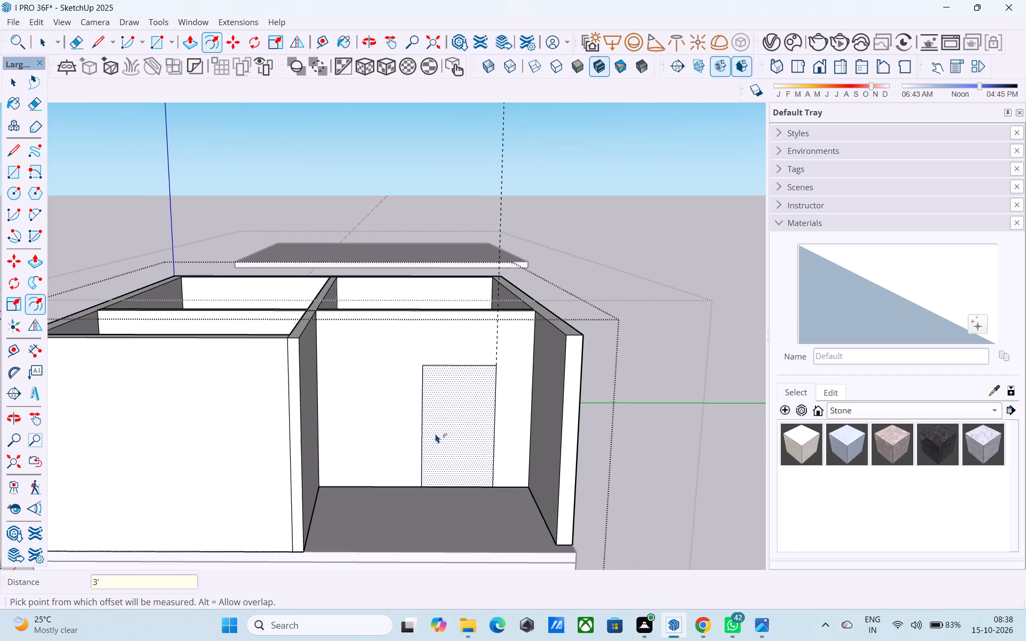
pyautogui.write('3"')
pyautogui.press('Return')
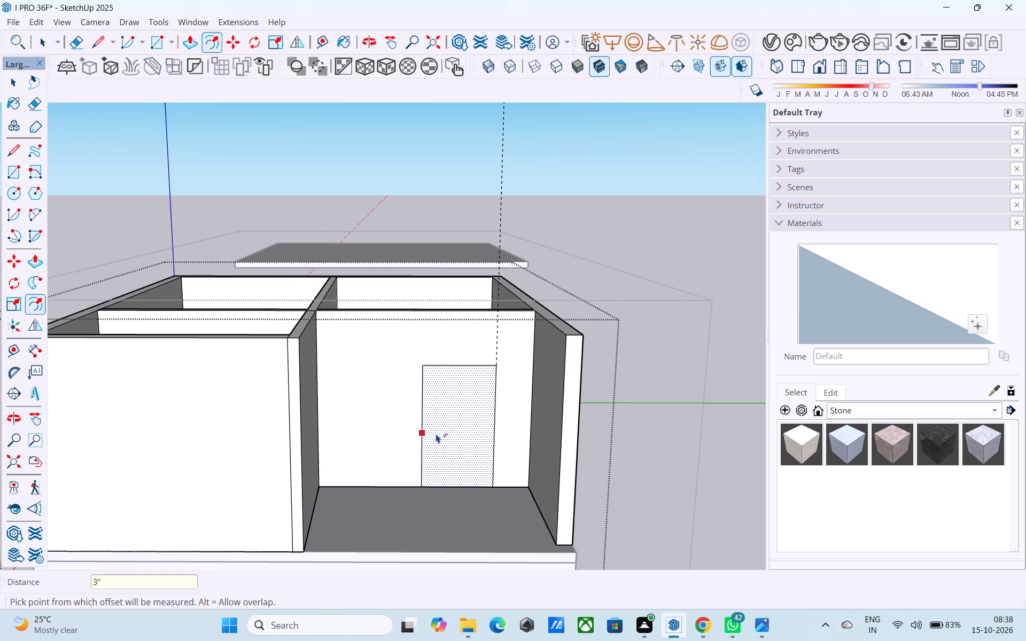
# Push the panel inside the door frame 6" through the partition to cut the doorway.
pyautogui.press('space')
pyautogui.click(436, 434)
pyautogui.press('p')
pyautogui.click(437, 434)
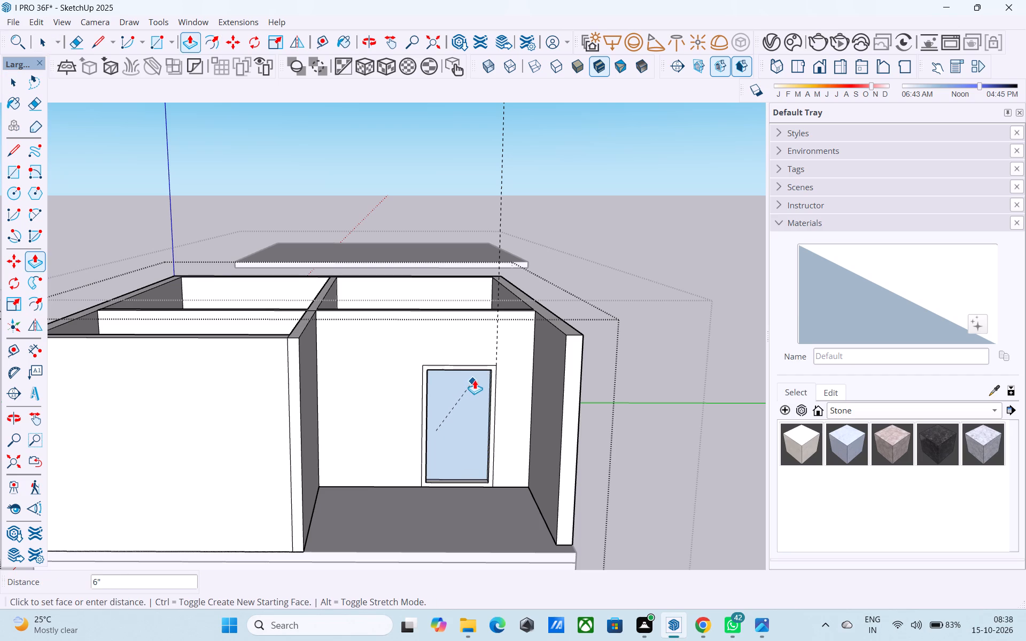
pyautogui.moveTo(475, 380); pyautogui.dragTo(478, 429, button='middle')
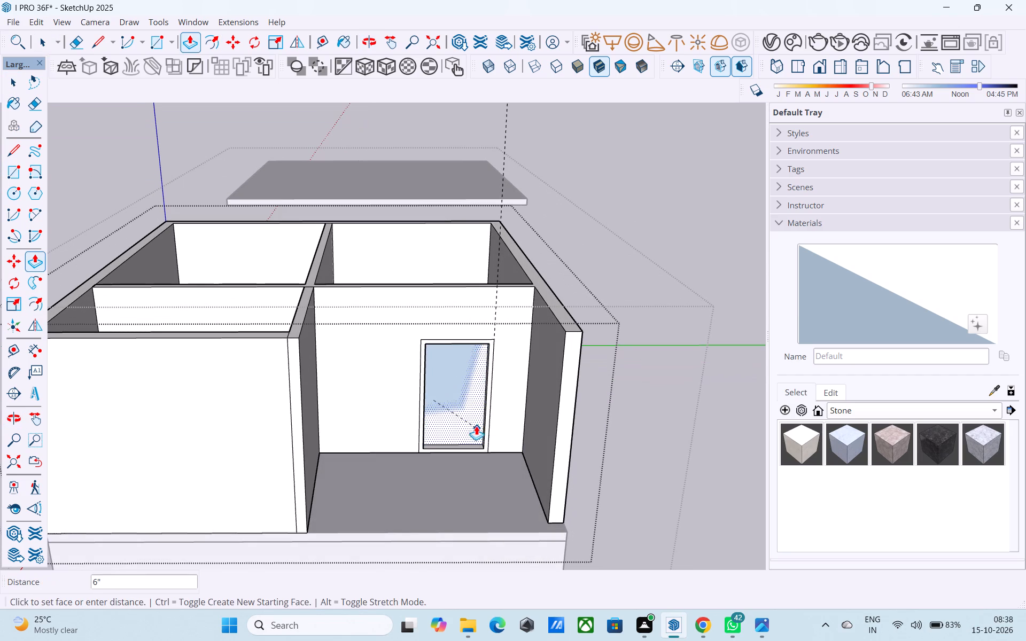
pyautogui.click(473, 408)
pyautogui.press('space')
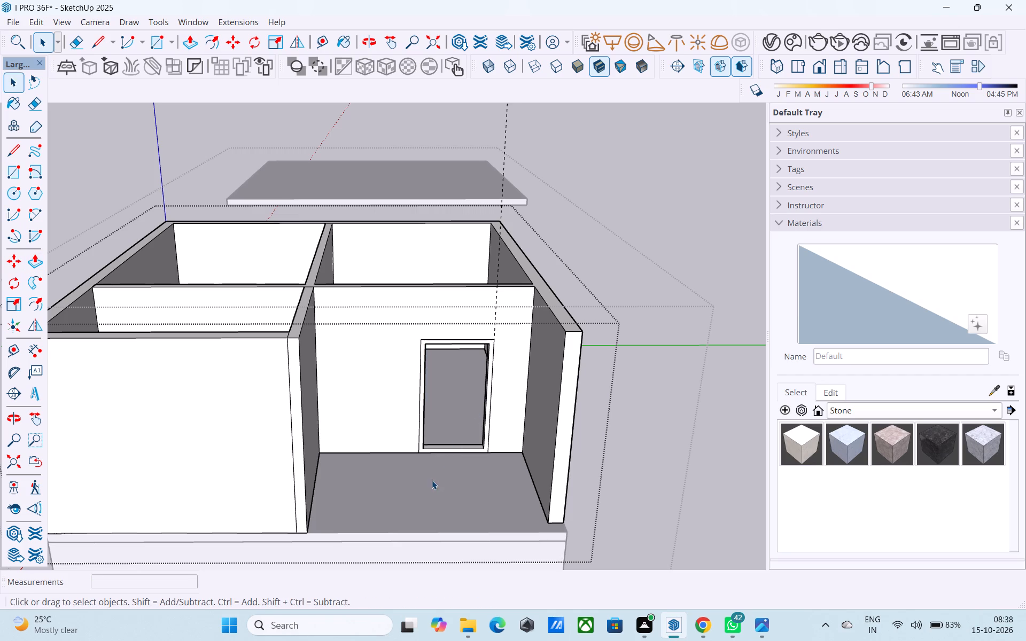
# Leave the upper-storey group and open the lower-storey block for editing.
pyautogui.moveTo(440, 459); pyautogui.dragTo(454, 412, button='middle')
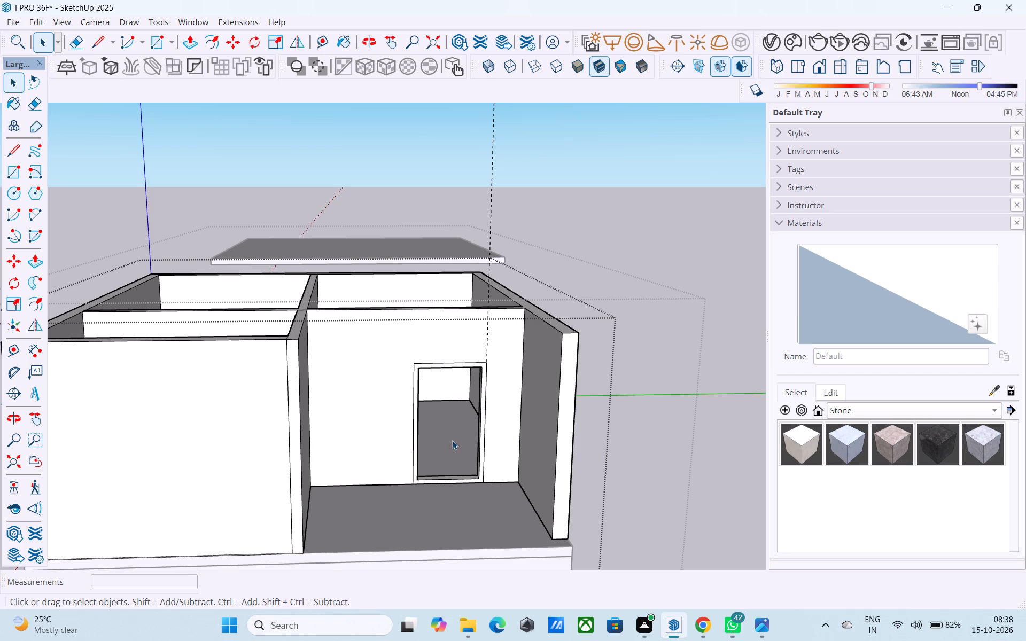
pyautogui.scroll(-6, 452, 440)
pyautogui.moveTo(454, 455); pyautogui.dragTo(465, 393, button='middle')
pyautogui.scroll(-1, 465, 393)
pyautogui.moveTo(387, 460); pyautogui.dragTo(386, 521, button='middle')
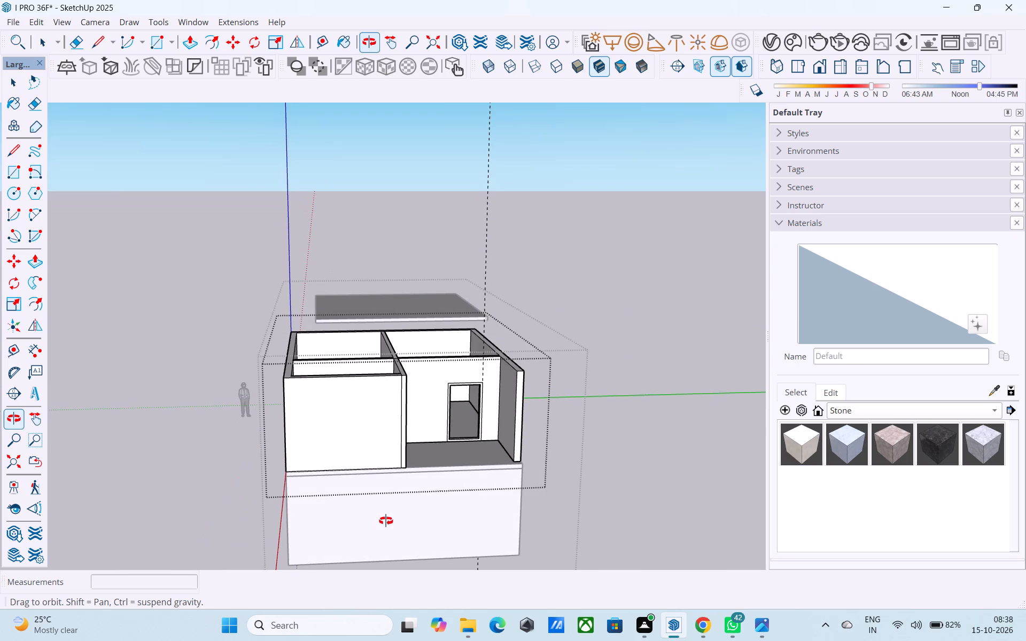
pyautogui.moveTo(386, 521); pyautogui.dragTo(385, 521, button='middle')
pyautogui.scroll(-3, 385, 517)
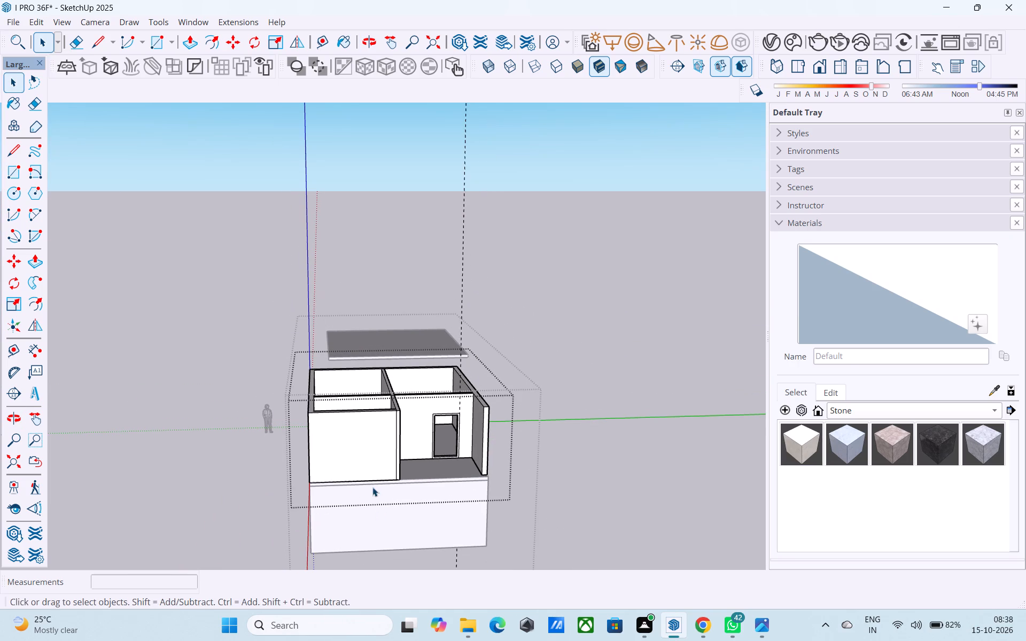
pyautogui.scroll(-3, 420, 480)
pyautogui.click(558, 475)
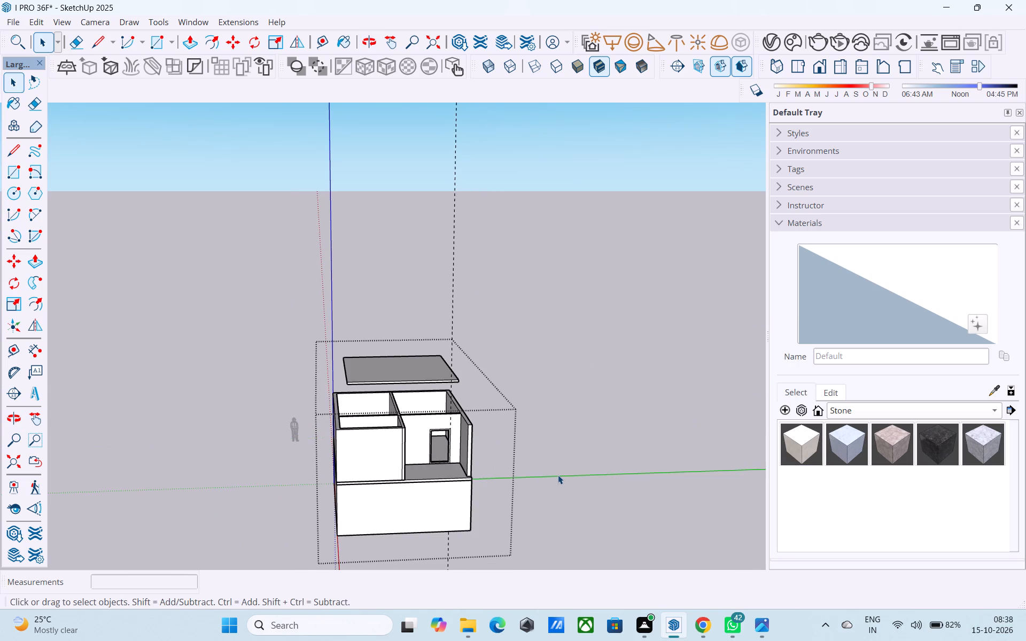
pyautogui.moveTo(441, 496); pyautogui.dragTo(445, 499, button='middle')
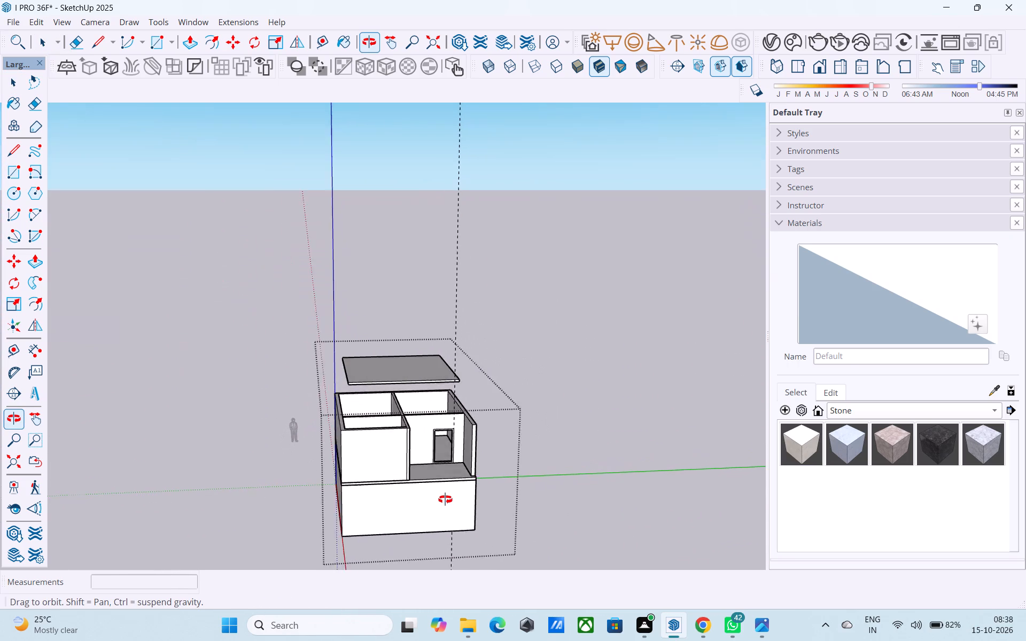
pyautogui.moveTo(445, 499); pyautogui.dragTo(441, 479, button='middle')
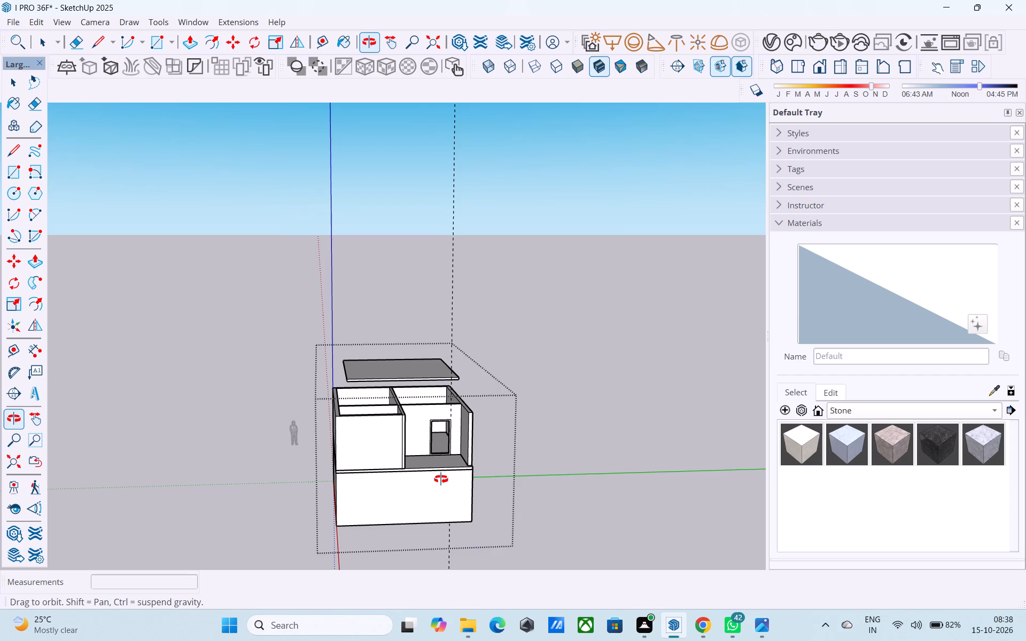
pyautogui.moveTo(441, 479); pyautogui.dragTo(440, 472, button='middle')
pyautogui.click(433, 488)
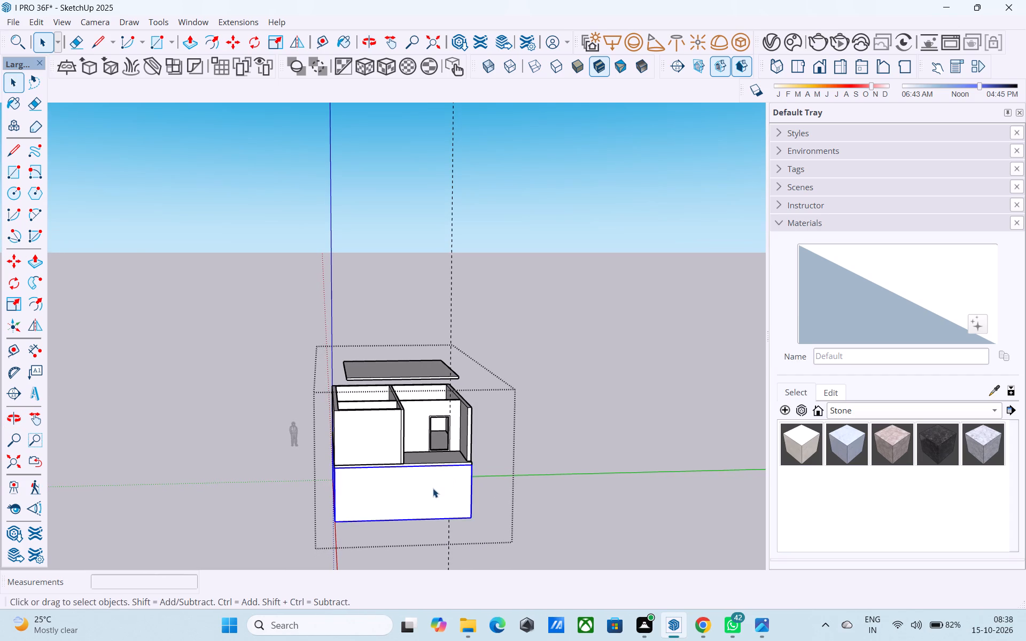
pyautogui.scroll(3, 433, 488)
pyautogui.doubleClick(433, 488)
pyautogui.scroll(3, 433, 488)
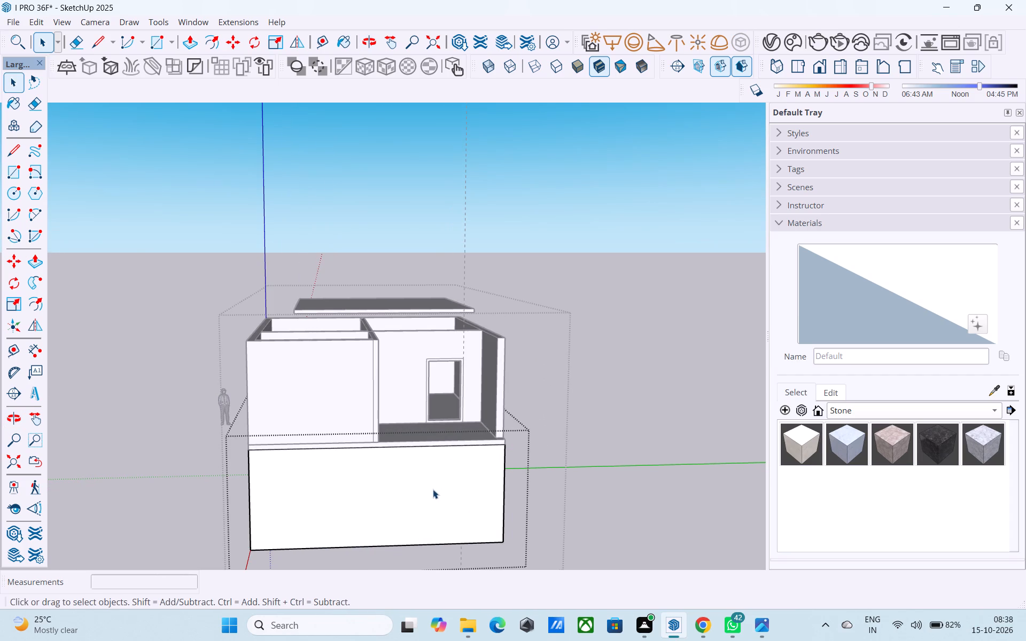
pyautogui.moveTo(432, 502); pyautogui.dragTo(472, 507, button='middle')
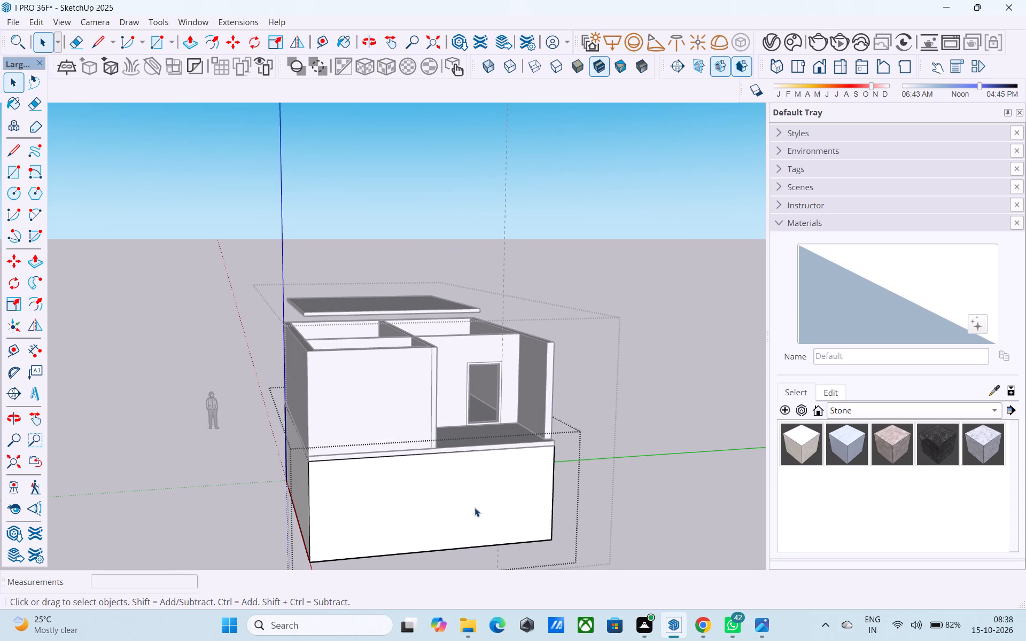
pyautogui.scroll(1, 475, 507)
# Draw two full-height vertical lines on the lower storey's front face, aligned with both sides of the upper partition's wall end.
pyautogui.click(475, 507)
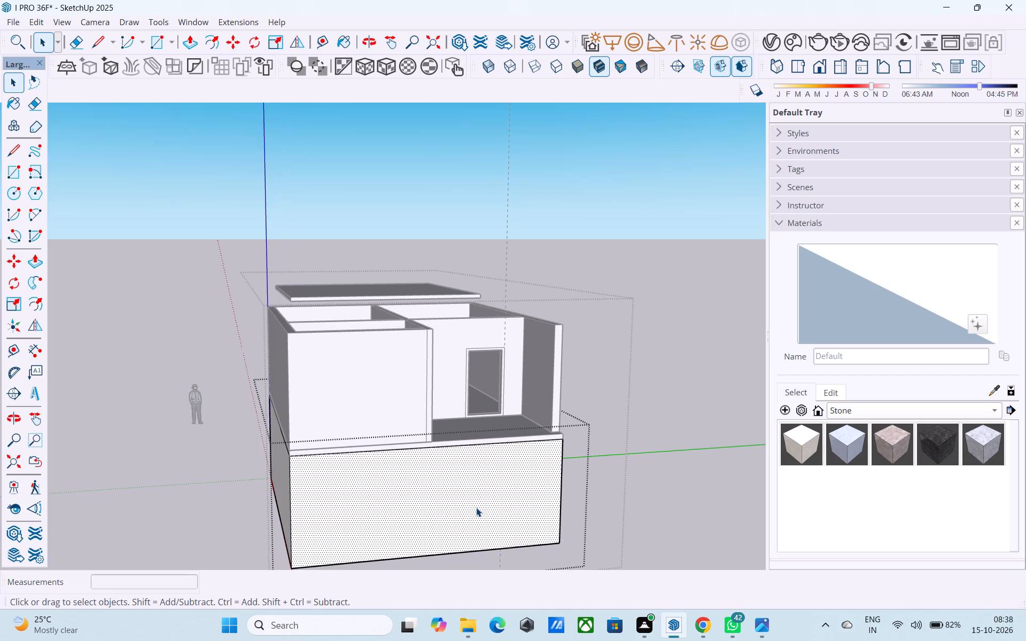
pyautogui.press('l')
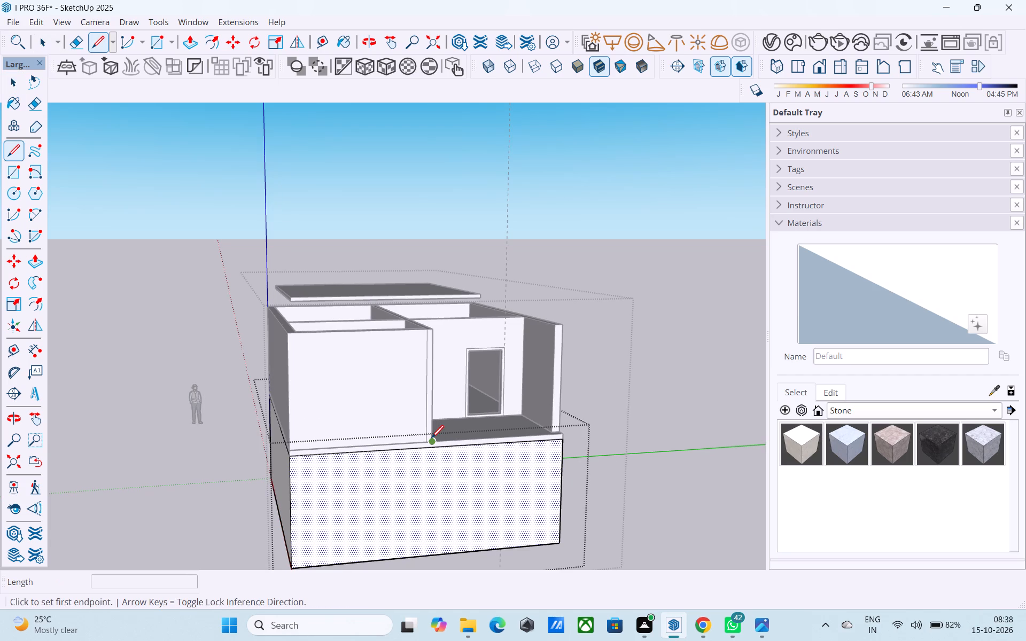
pyautogui.click(431, 439)
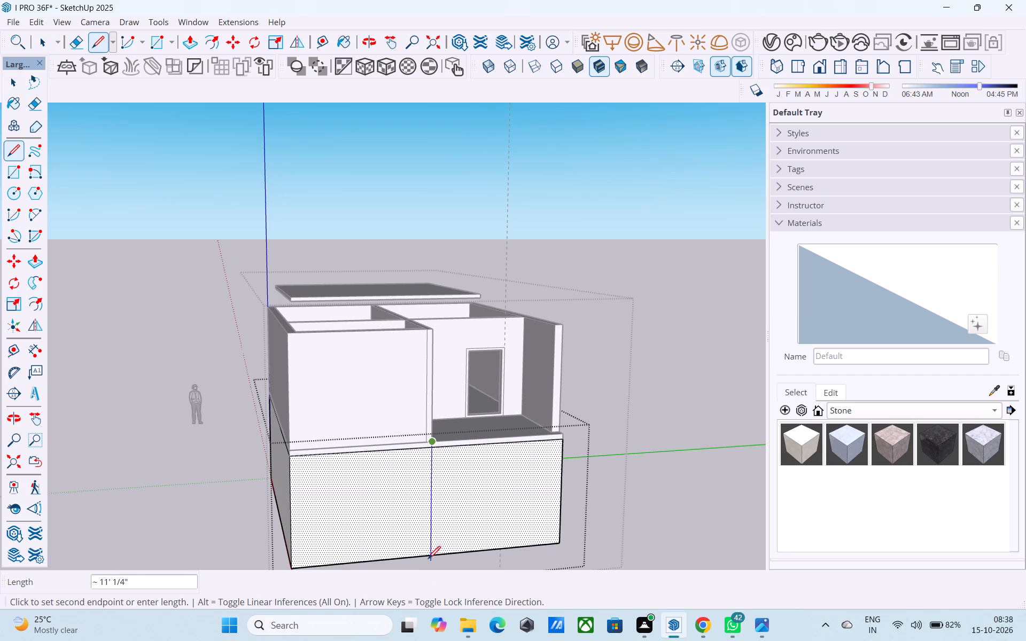
pyautogui.click(429, 558)
pyautogui.click(423, 442)
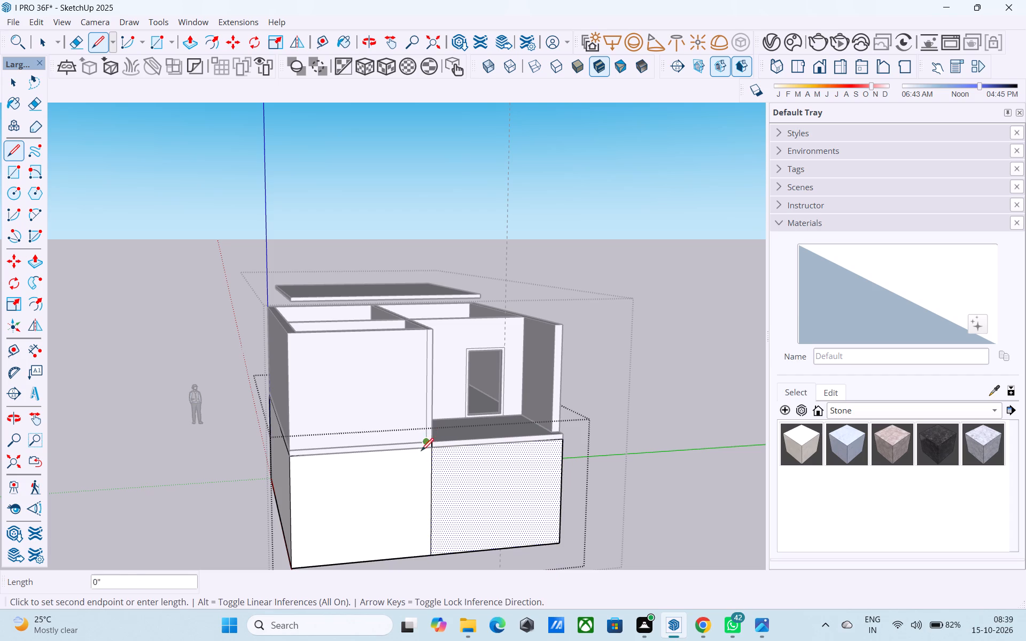
pyautogui.click(425, 557)
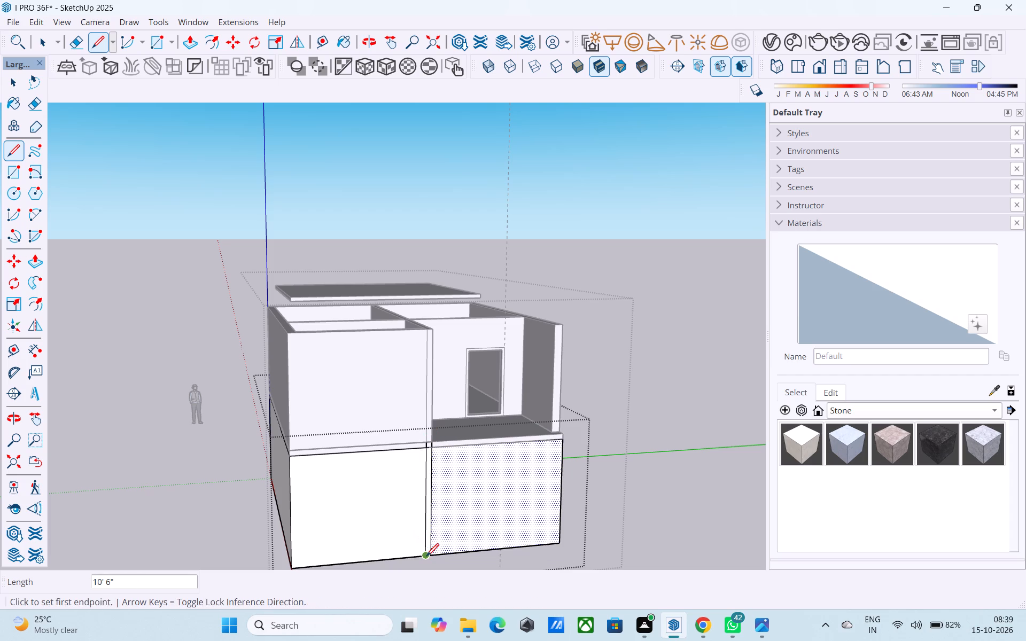
pyautogui.press('space')
# Copy the lower front face's outer vertical edge, on the open room's side, 9" inward along the face.
pyautogui.moveTo(601, 490); pyautogui.dragTo(550, 476, button='middle')
pyautogui.press('l')
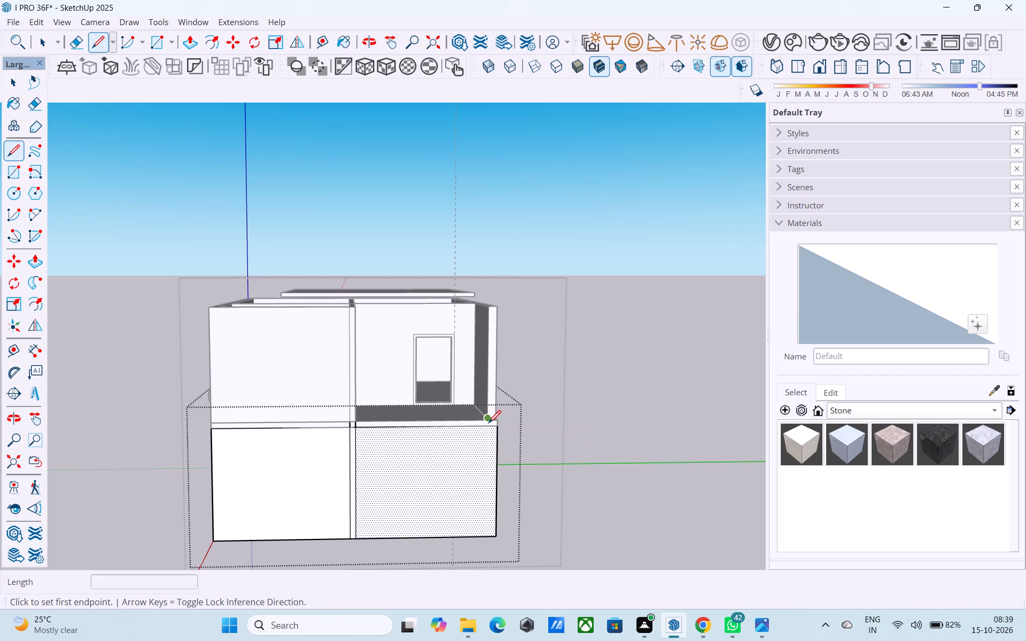
pyautogui.press('space')
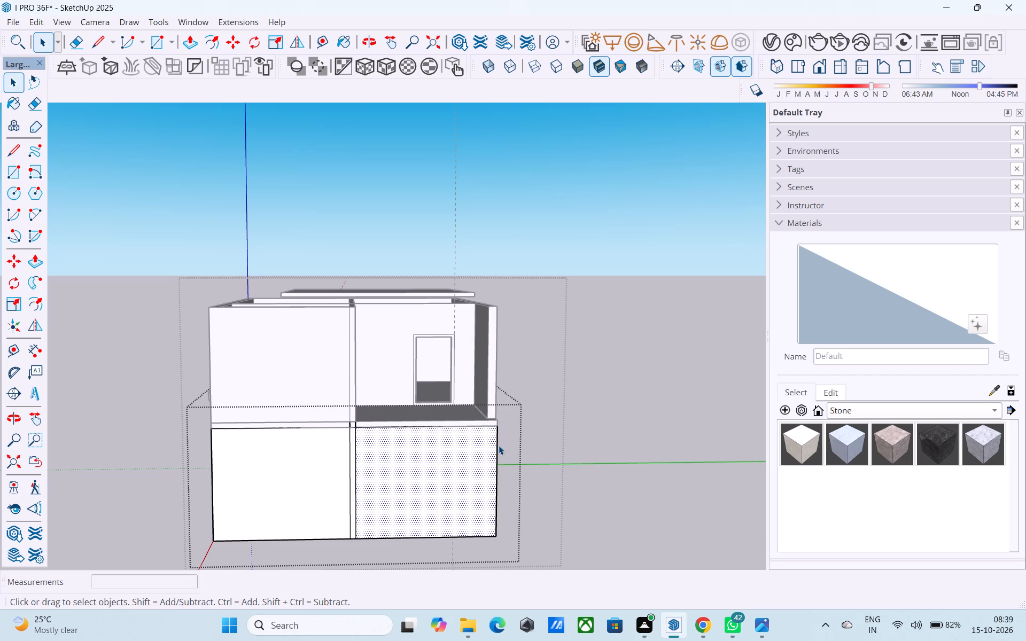
pyautogui.click(498, 445)
pyautogui.press('m')
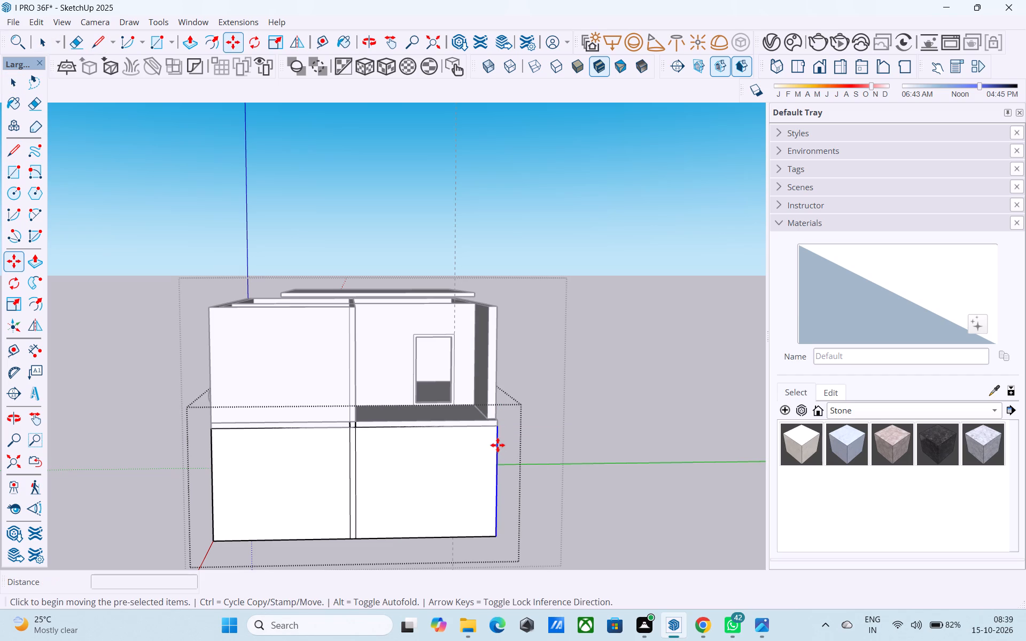
pyautogui.click(499, 534)
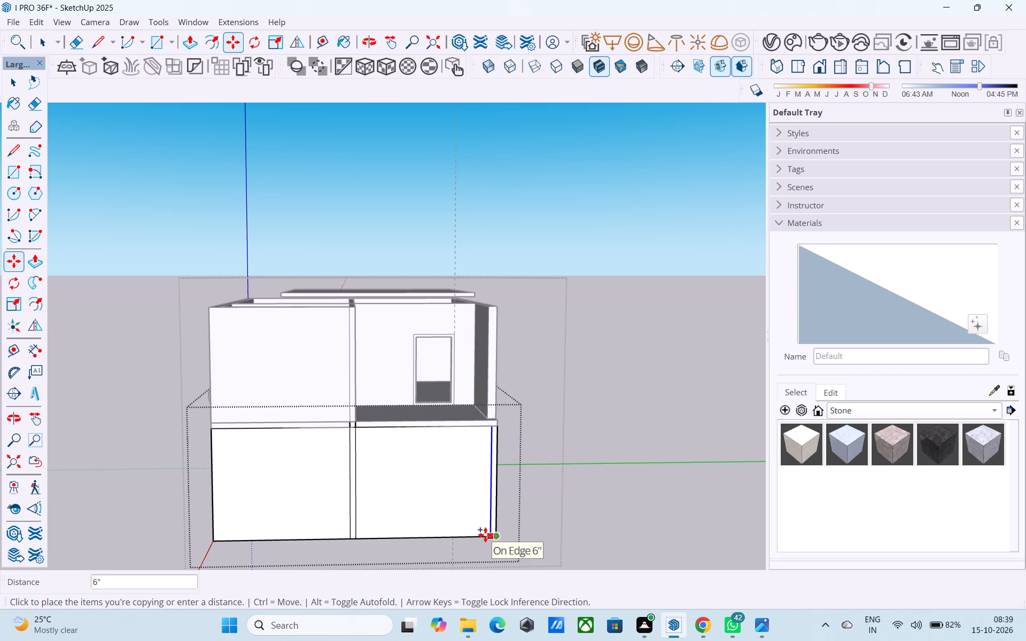
pyautogui.press('9')
pyautogui.hotkey('shift', '"')
pyautogui.press('Return')
pyautogui.press('space')
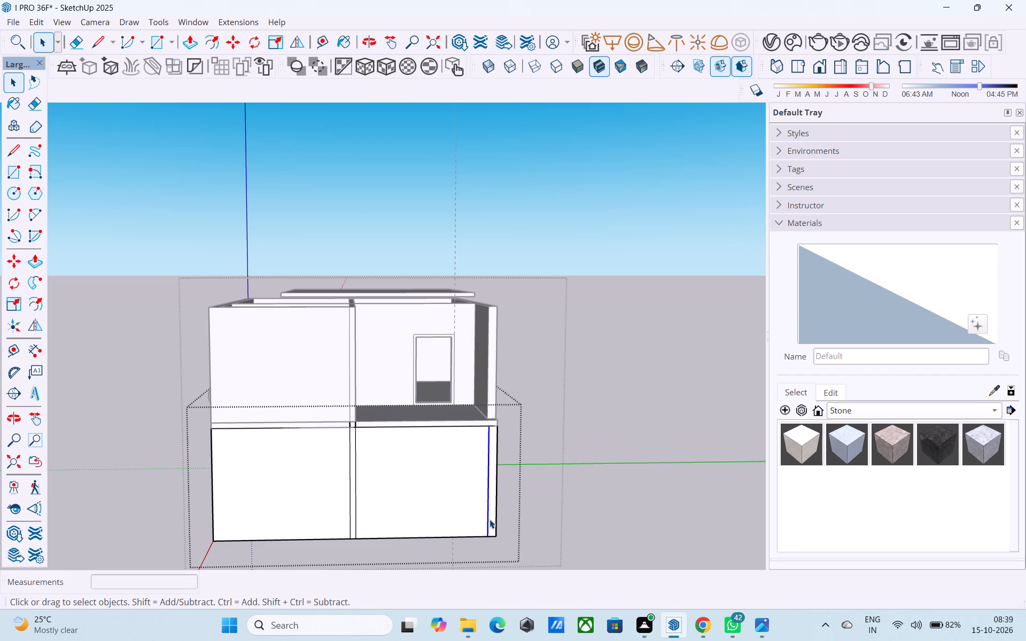
pyautogui.middleClick(489, 519)
pyautogui.scroll(3, 489, 519)
pyautogui.click(490, 509)
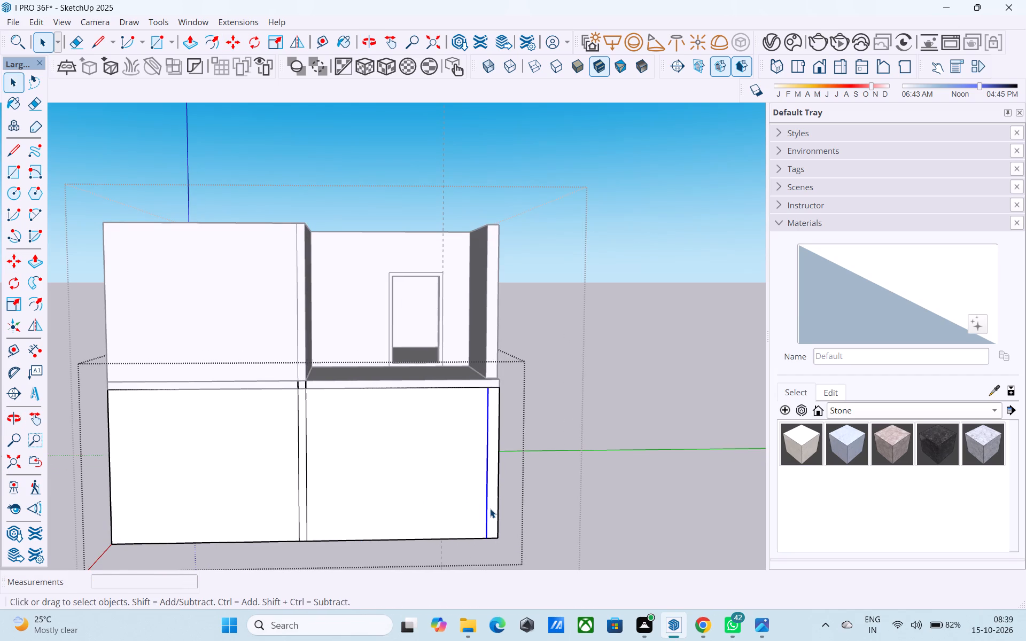
# Push the narrow 9" strip at the lower front's outer corner about 2' 2" into the block.
pyautogui.press('p')
pyautogui.click(490, 509)
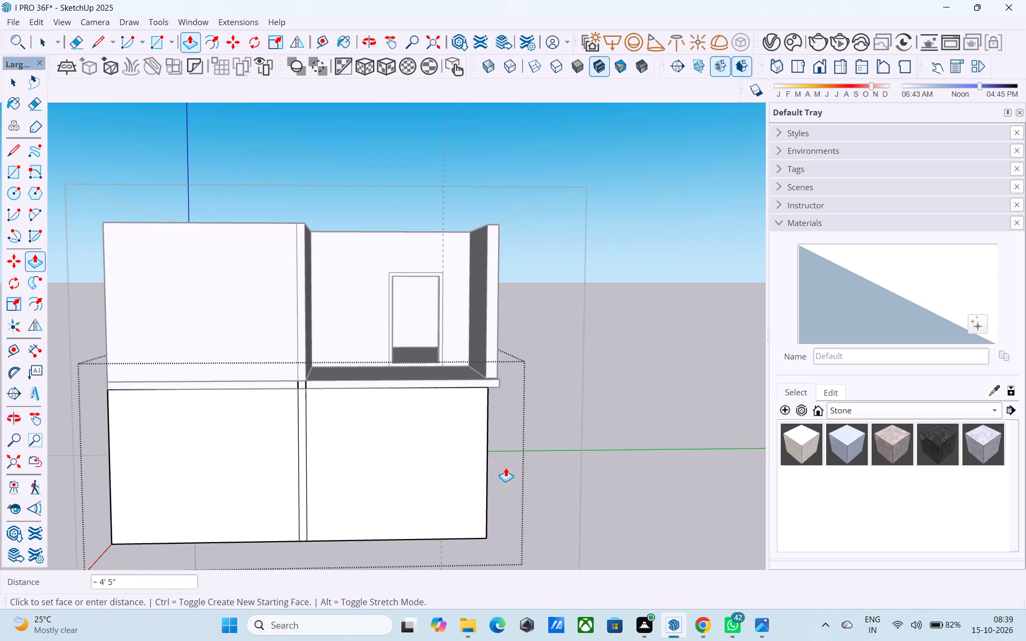
pyautogui.scroll(1, 506, 467)
pyautogui.moveTo(506, 467); pyautogui.dragTo(422, 478, button='middle')
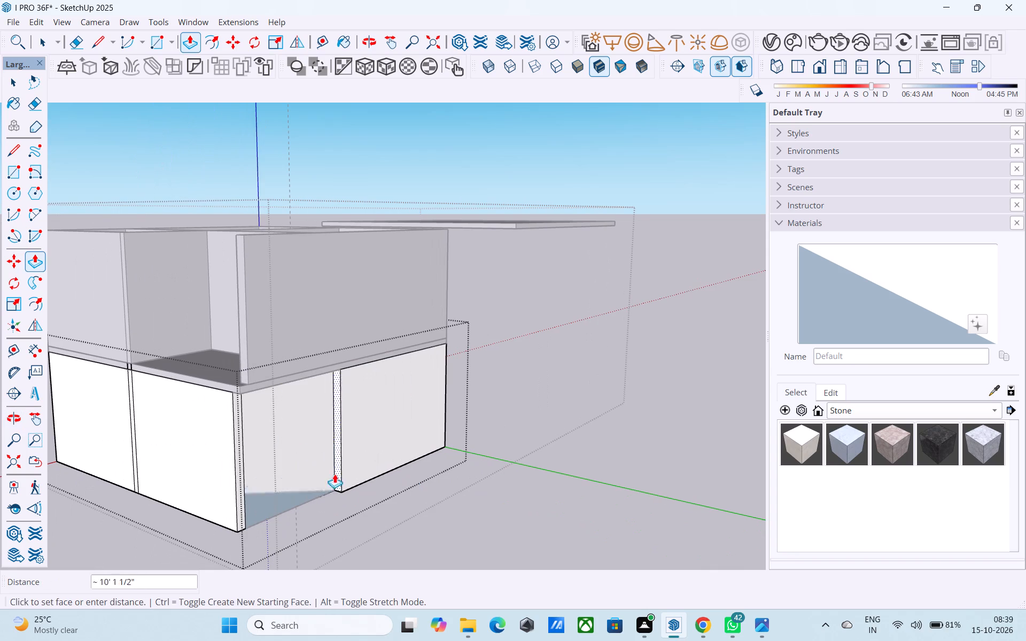
pyautogui.click(248, 454)
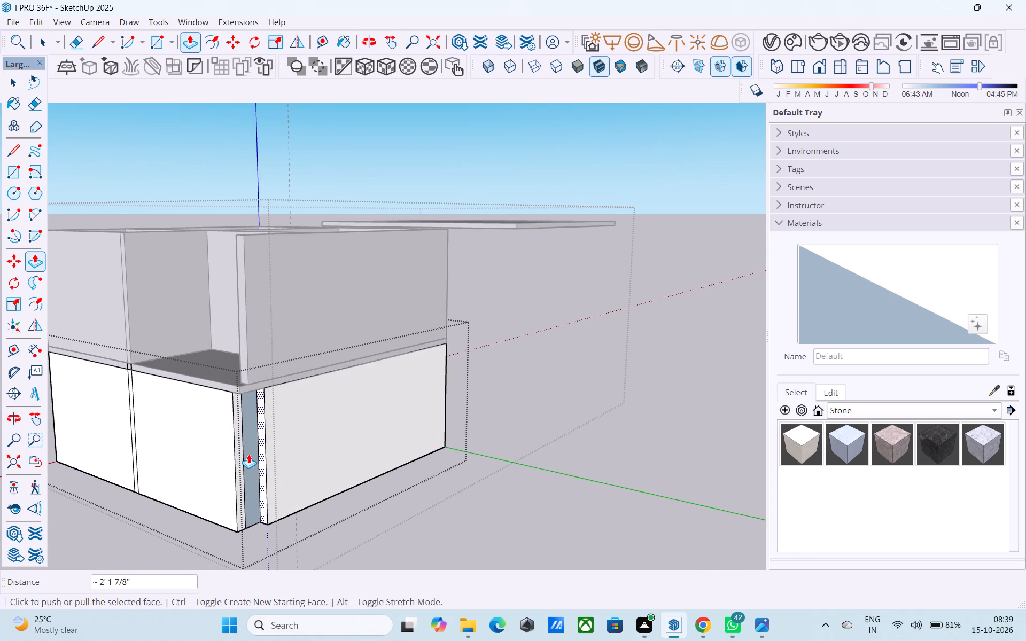
# Push the exposed narrow end face at that corner along the front to the partition lines, cutting away the room's front wall.
pyautogui.moveTo(248, 454); pyautogui.dragTo(258, 459, button='middle')
pyautogui.scroll(4, 257, 462)
pyautogui.press('space')
pyautogui.click(238, 448)
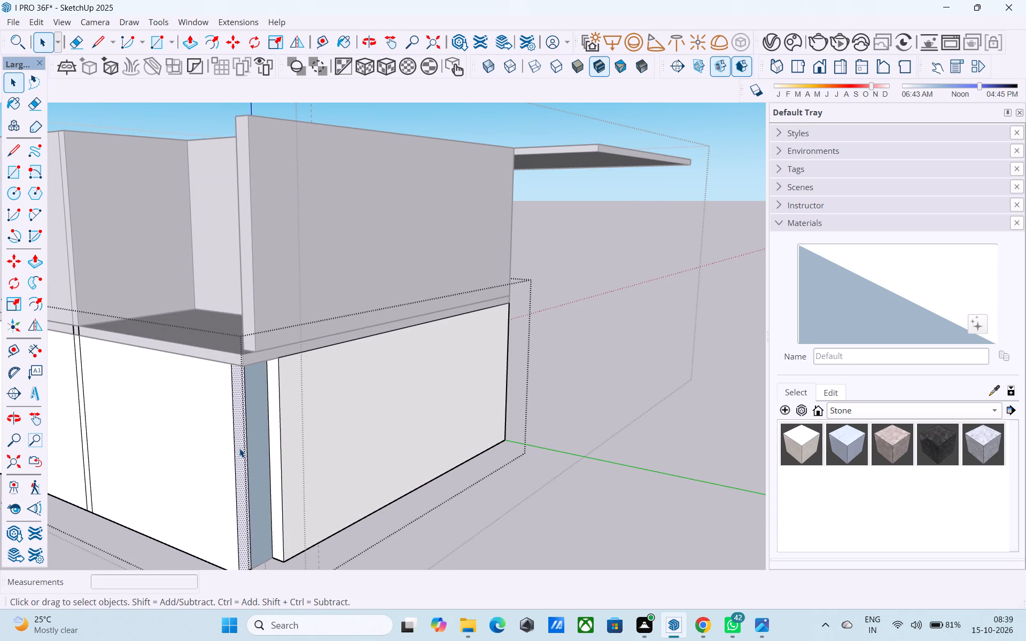
pyautogui.press('p')
pyautogui.click(239, 448)
pyautogui.click(81, 411)
pyautogui.press('space')
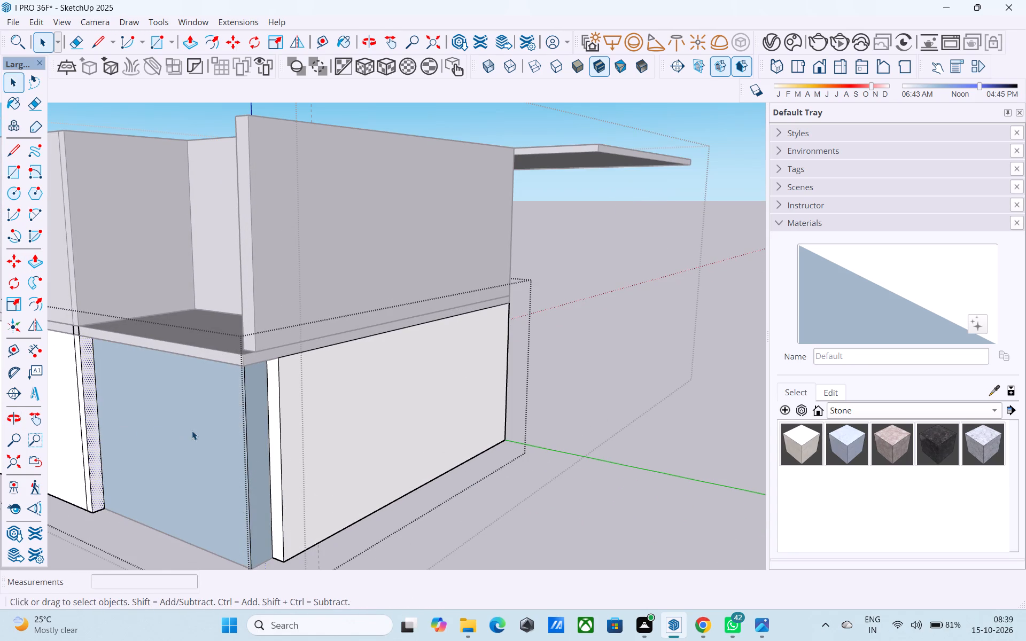
# Delete the two leftover faces closing the lower room's front and corner, and erase the stray vertical edge there.
pyautogui.click(192, 431)
pyautogui.press('Delete')
pyautogui.click(255, 457)
pyautogui.press('Delete')
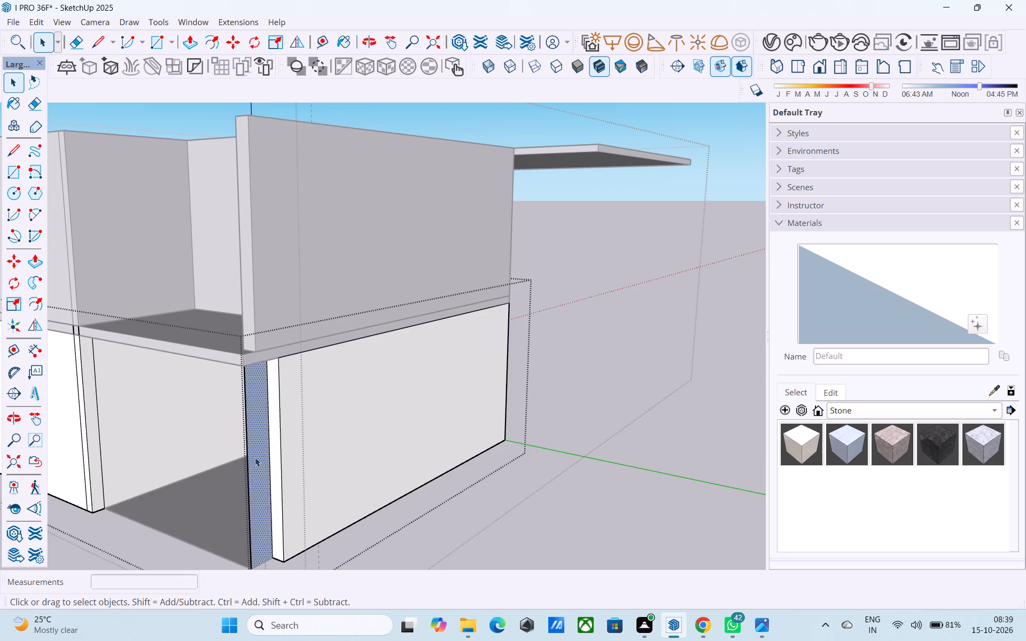
pyautogui.moveTo(255, 457); pyautogui.dragTo(402, 417, button='middle')
pyautogui.scroll(-1, 480, 464)
pyautogui.moveTo(480, 464); pyautogui.dragTo(473, 460, button='middle')
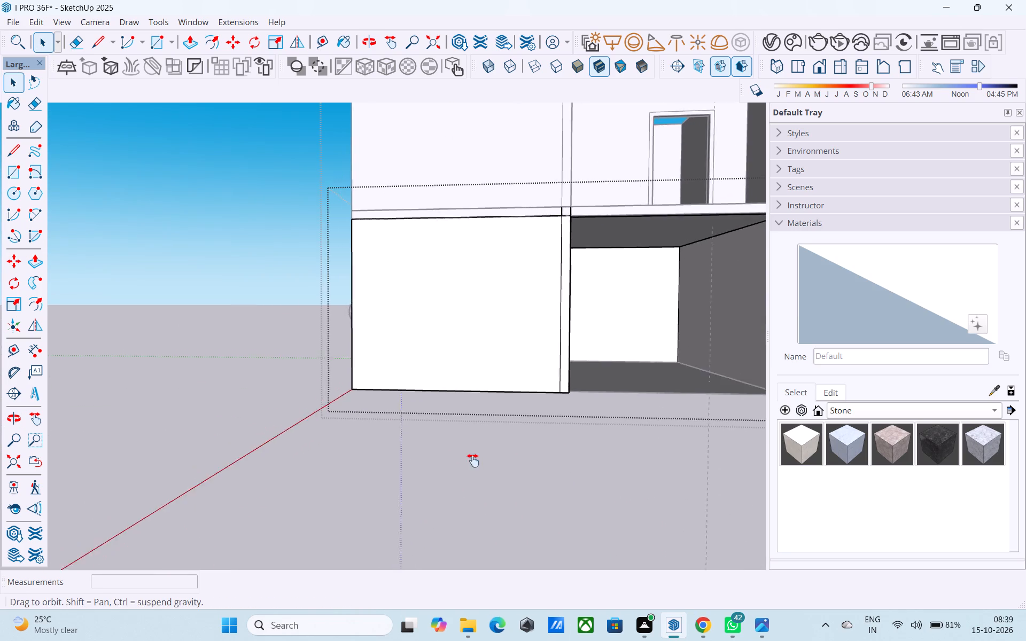
pyautogui.moveTo(473, 460); pyautogui.dragTo(360, 429, button='middle')
pyautogui.keyDown('shift'); pyautogui.moveTo(501, 402); pyautogui.dragTo(349, 373, button='middle'); pyautogui.keyUp('shift')
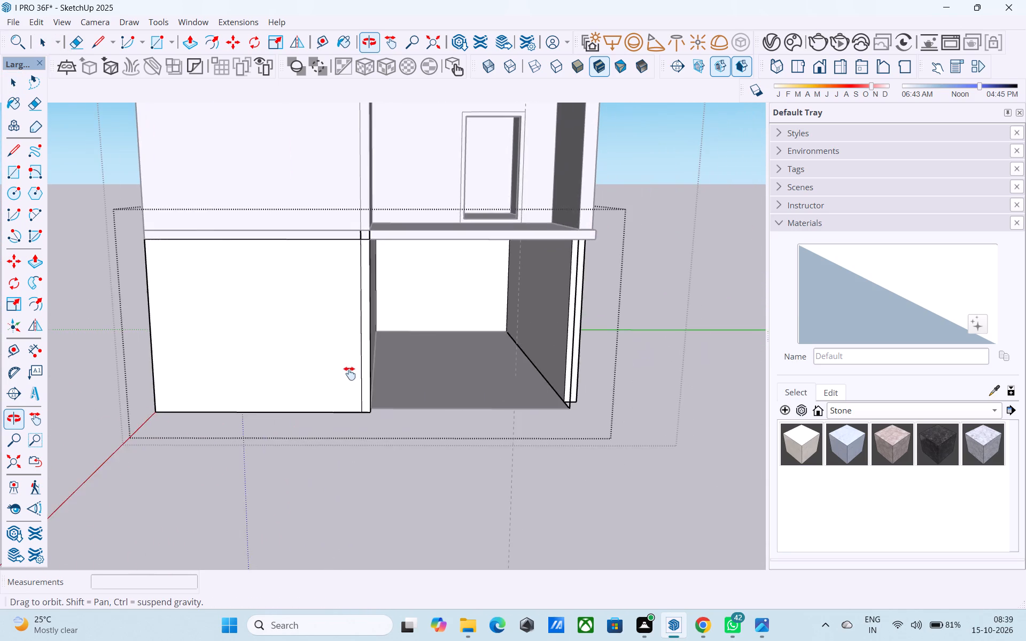
pyautogui.keyDown('shift'); pyautogui.moveTo(349, 373); pyautogui.dragTo(621, 382, button='middle'); pyautogui.keyUp('shift')
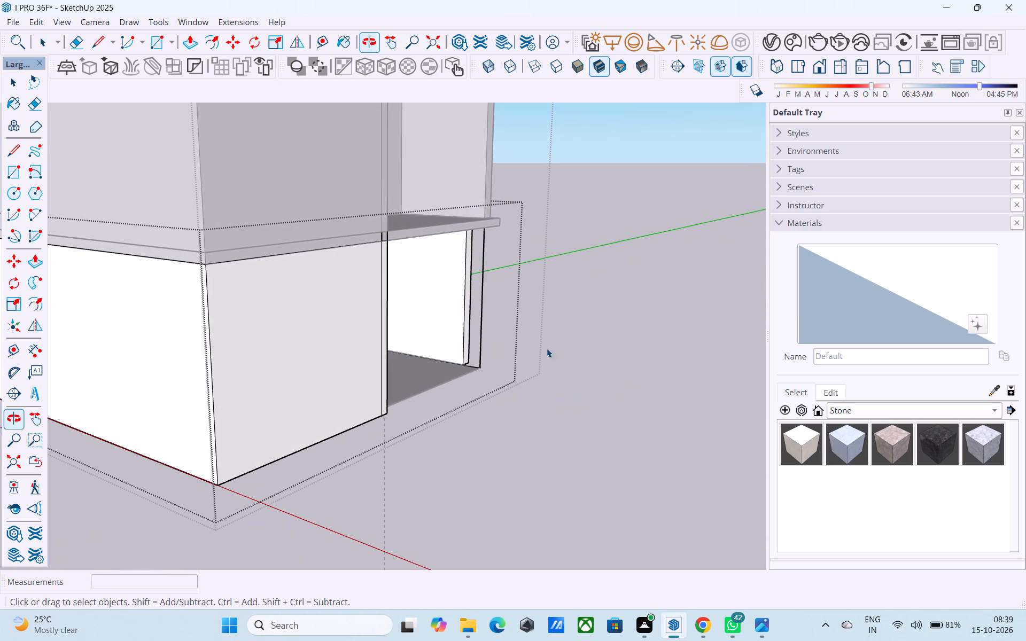
pyautogui.press('e')
pyautogui.moveTo(476, 320); pyautogui.dragTo(485, 320)
pyautogui.press('space')
# Pull the outer side wall's end face forward until it is flush with the lower storey's front face.
pyautogui.moveTo(485, 319); pyautogui.dragTo(460, 323, button='middle')
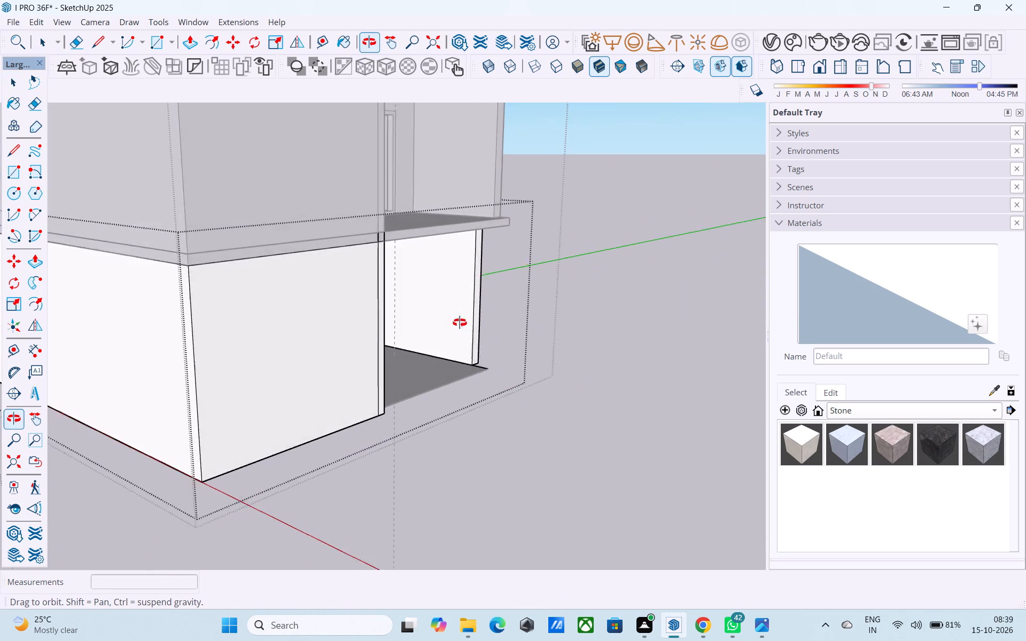
pyautogui.moveTo(460, 323); pyautogui.dragTo(209, 318, button='middle')
pyautogui.scroll(1, 591, 369)
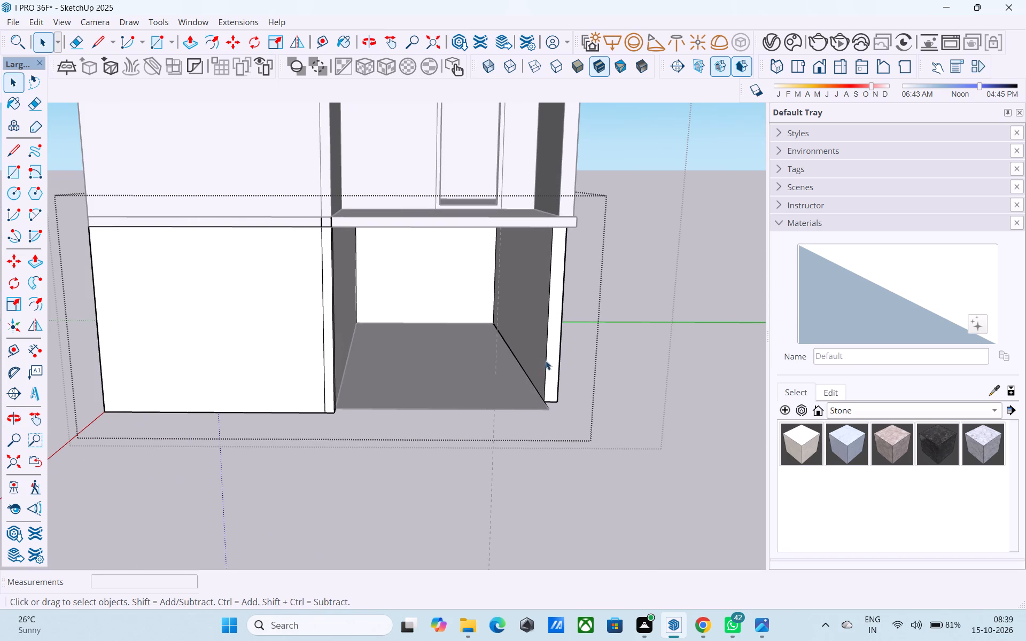
pyautogui.click(549, 362)
pyautogui.press('p')
pyautogui.click(550, 362)
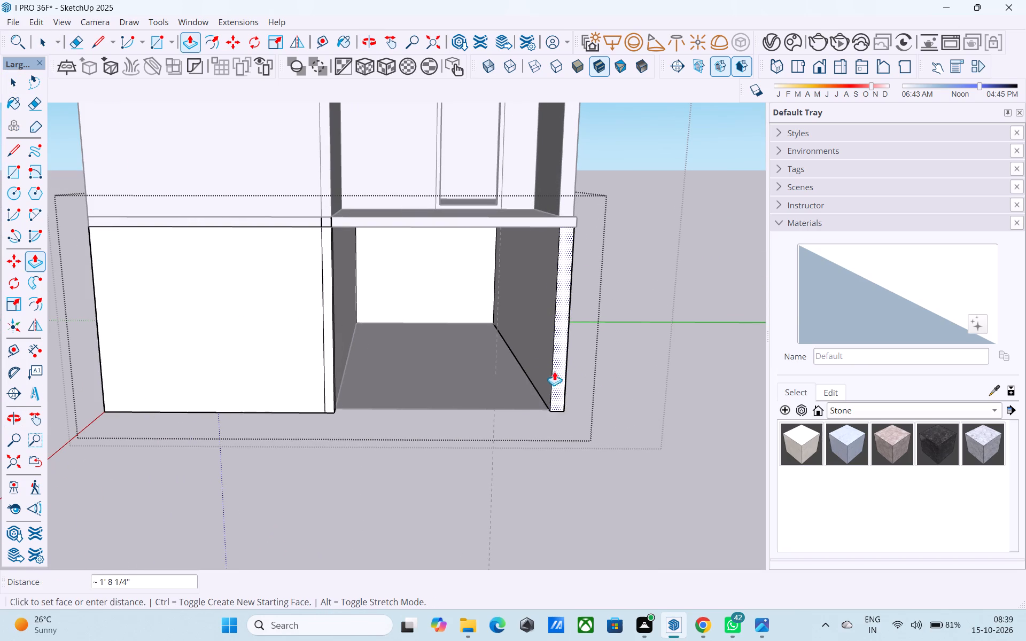
pyautogui.click(297, 319)
pyautogui.press('space')
# Draw a full-height vertical line on the lower room's outer side wall, aligned with the upper room's back corner.
pyautogui.moveTo(407, 393); pyautogui.dragTo(324, 361, button='middle')
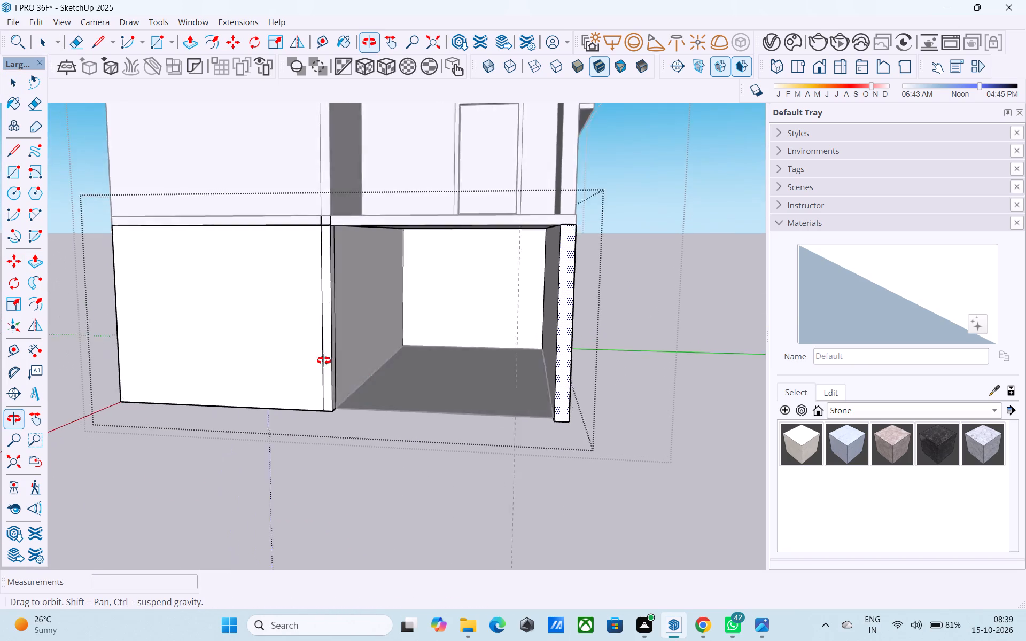
pyautogui.moveTo(324, 361); pyautogui.dragTo(238, 318, button='middle')
pyautogui.moveTo(421, 390); pyautogui.dragTo(630, 404, button='middle')
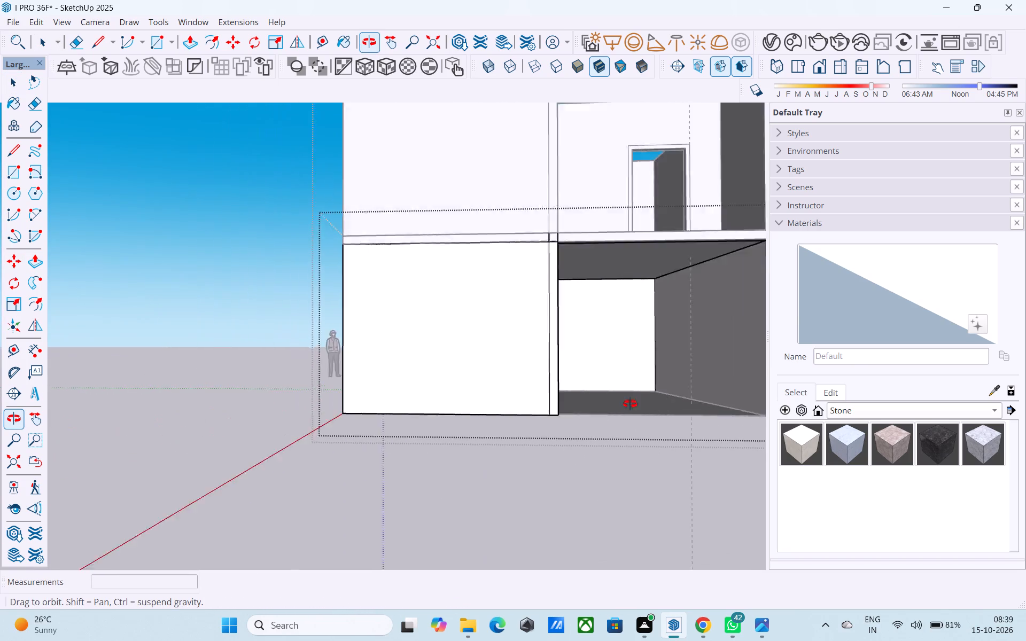
pyautogui.moveTo(630, 404); pyautogui.dragTo(498, 477, button='middle')
pyautogui.press('l')
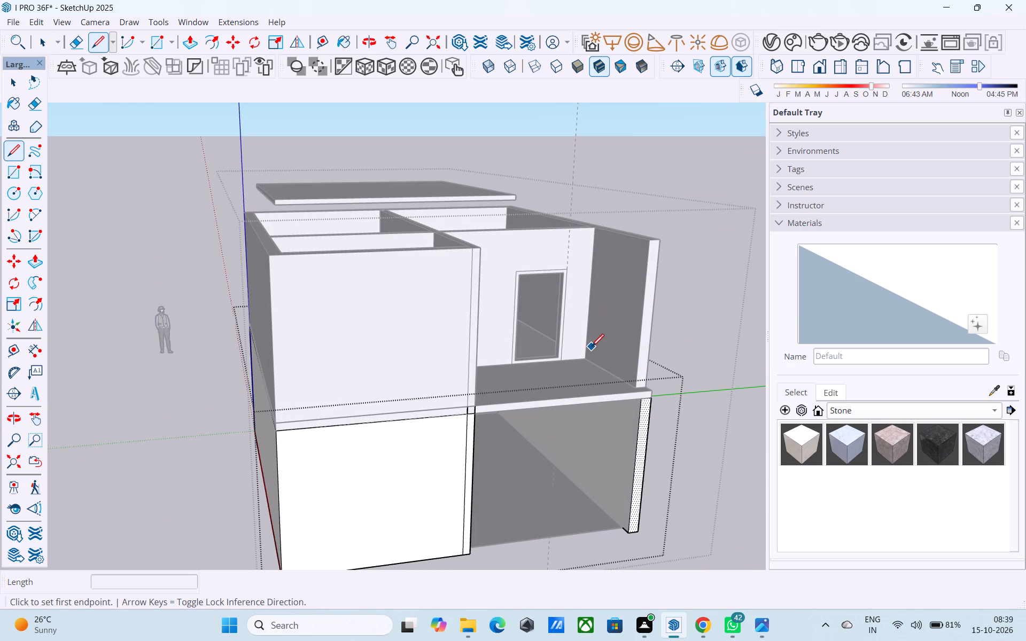
pyautogui.click(586, 352)
pyautogui.moveTo(583, 415); pyautogui.dragTo(580, 347, button='middle')
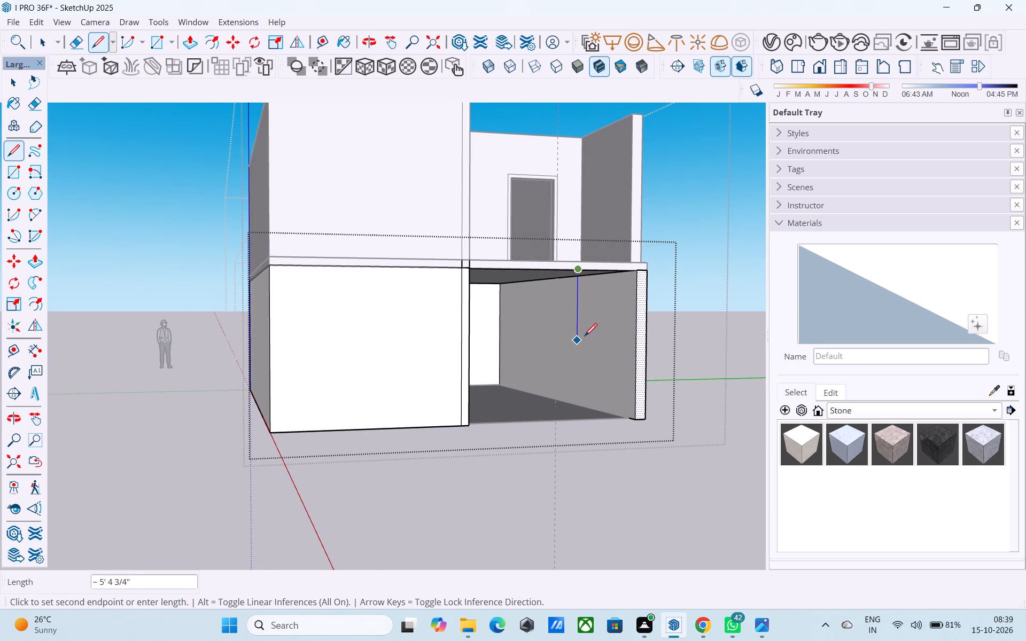
pyautogui.click(573, 411)
pyautogui.press('space')
# Copy the vertical line a short distance toward the back of the room to mark a partition's thickness.
pyautogui.scroll(11, 545, 398)
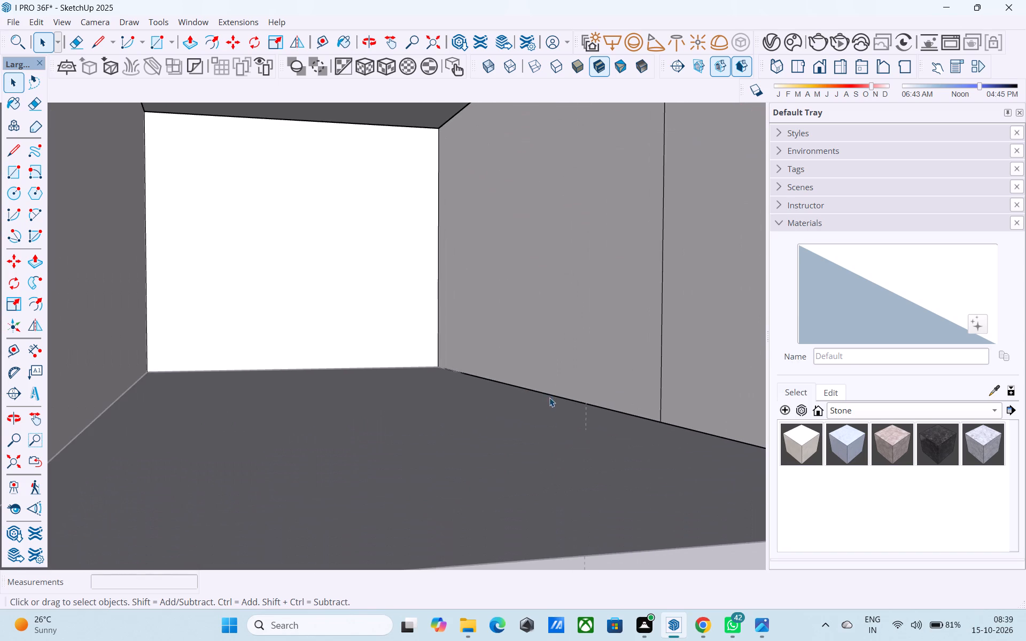
pyautogui.scroll(-6, 557, 408)
pyautogui.click(617, 364)
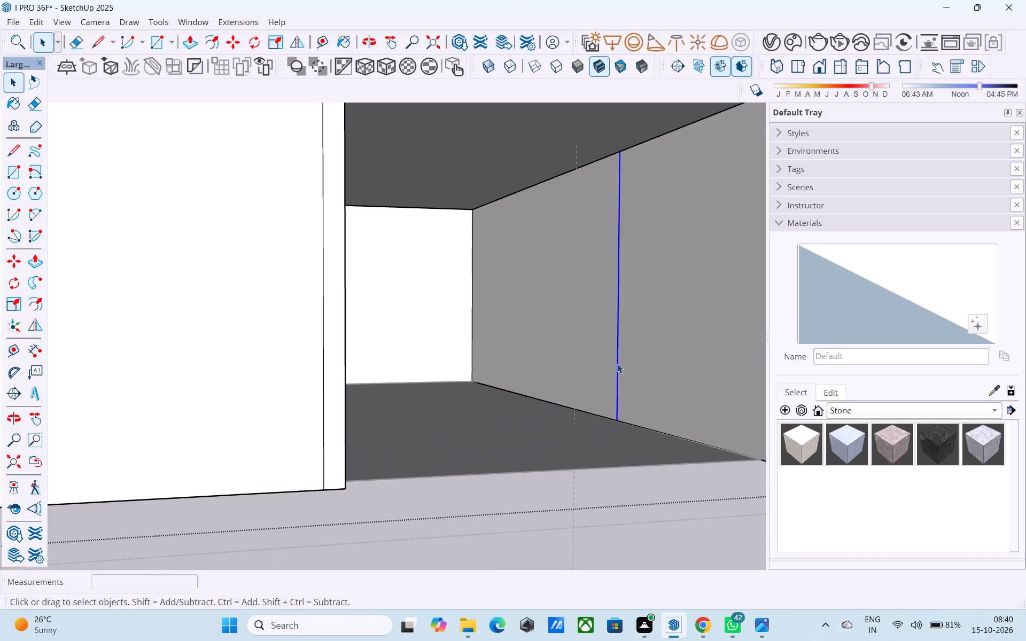
pyautogui.press('m')
pyautogui.click(613, 414)
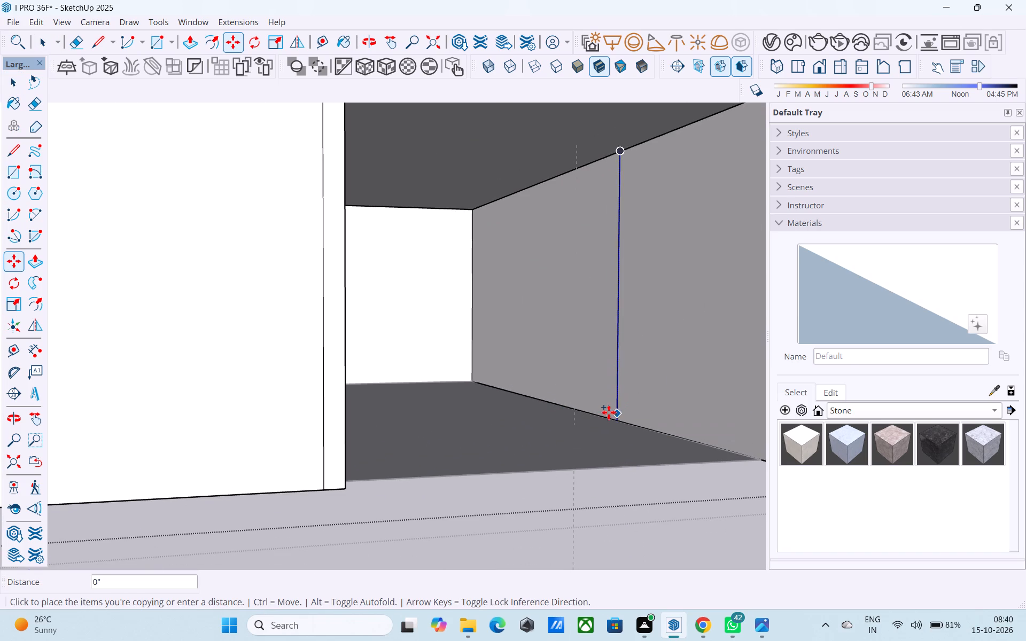
pyautogui.click(603, 409)
pyautogui.press('space')
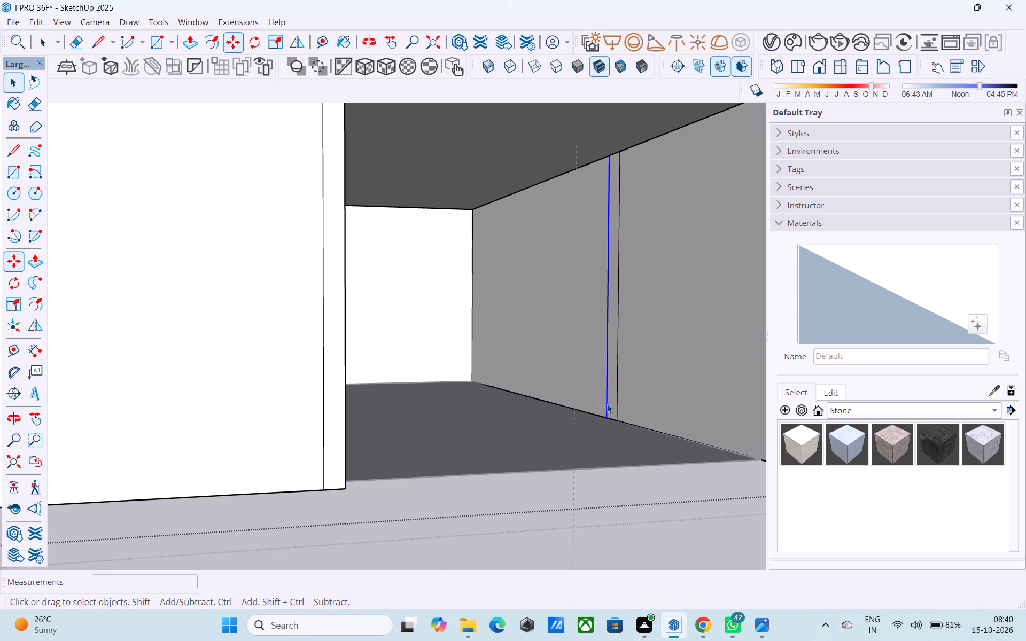
# Pull the strip between the two lines across the lower room to the opposite wall, forming a back partition.
pyautogui.click(610, 400)
pyautogui.press('p')
pyautogui.click(610, 400)
pyautogui.scroll(-1, 568, 397)
pyautogui.moveTo(562, 403); pyautogui.dragTo(479, 434, button='middle')
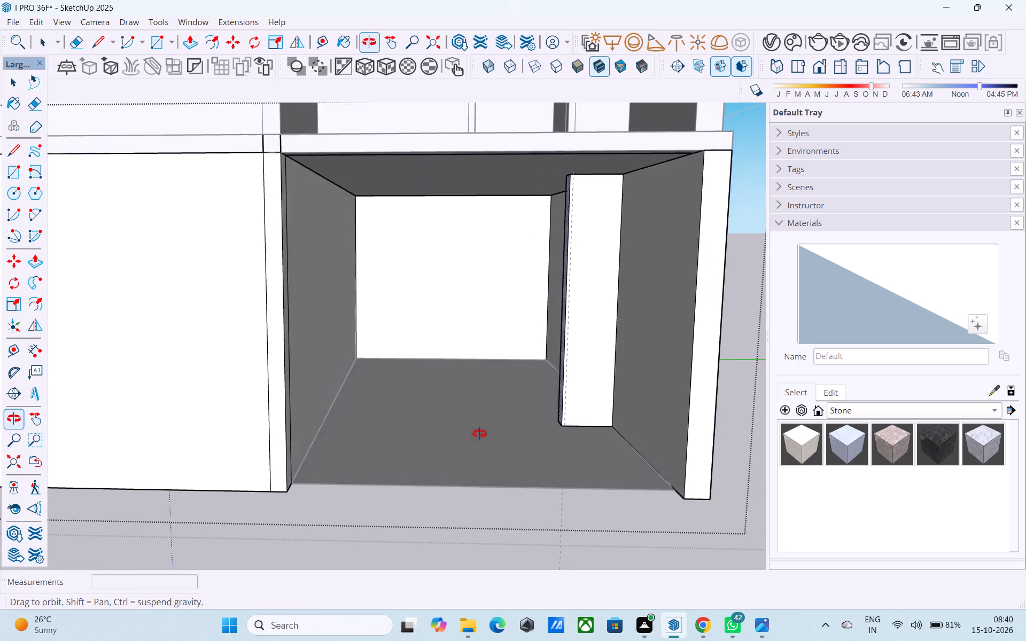
pyautogui.moveTo(479, 434); pyautogui.dragTo(440, 441, button='middle')
pyautogui.click(300, 365)
pyautogui.moveTo(415, 364); pyautogui.dragTo(430, 420, button='middle')
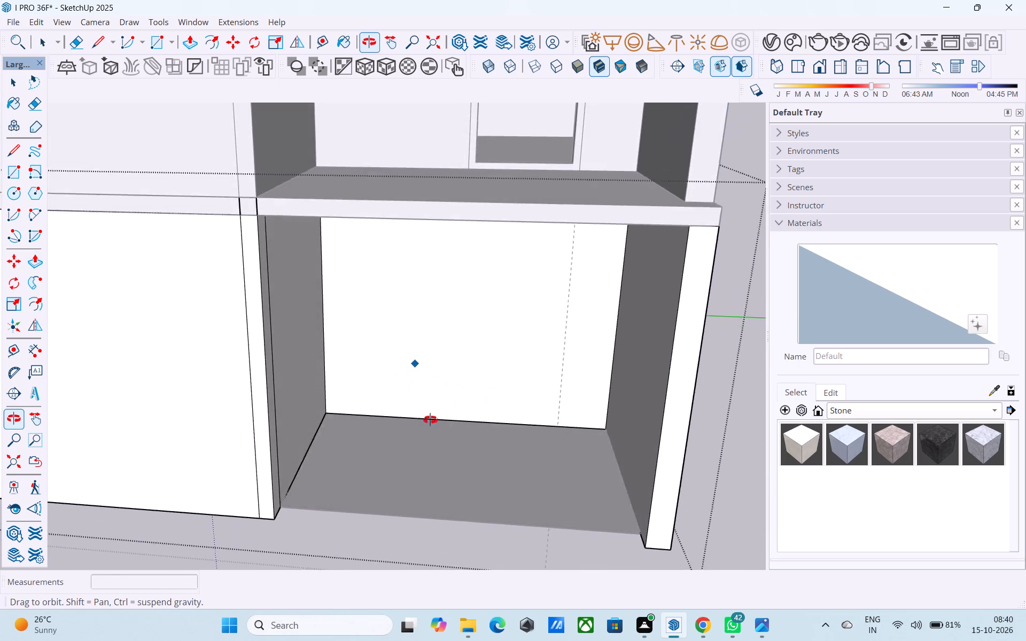
pyautogui.moveTo(430, 420); pyautogui.dragTo(429, 439, button='middle')
pyautogui.press('space')
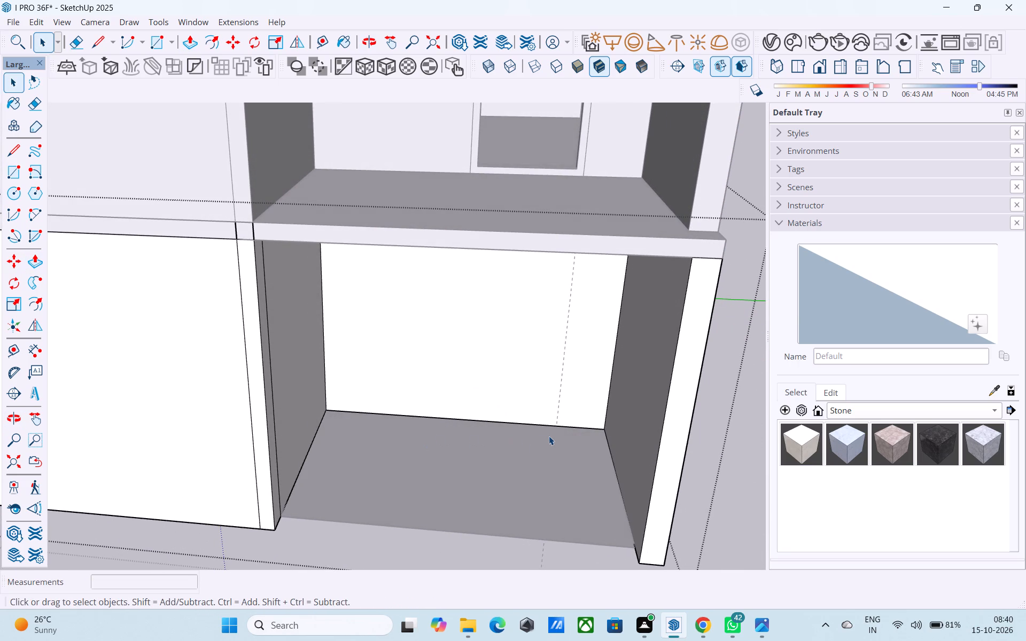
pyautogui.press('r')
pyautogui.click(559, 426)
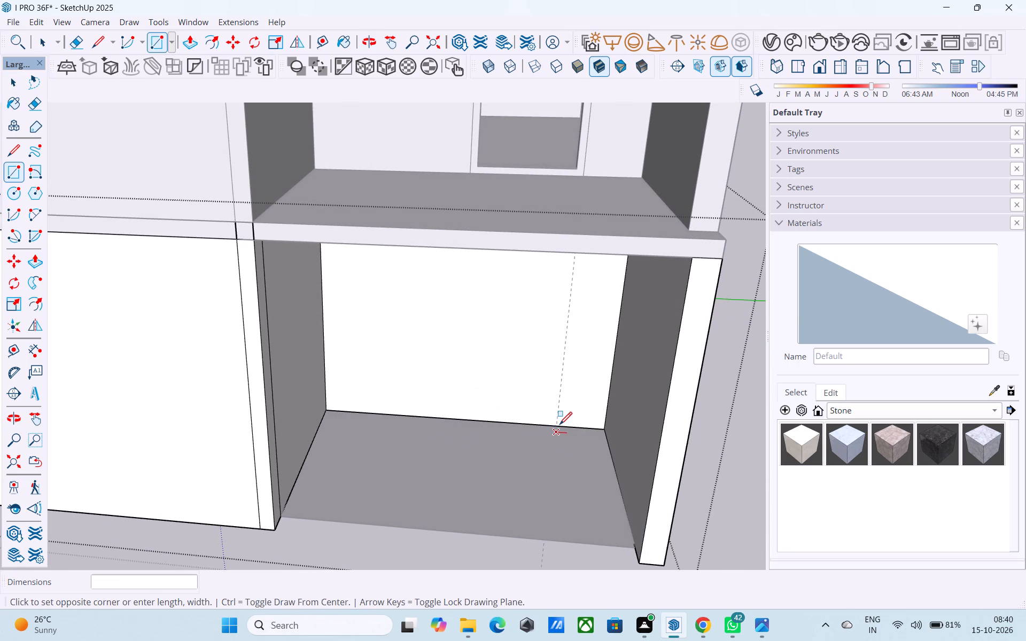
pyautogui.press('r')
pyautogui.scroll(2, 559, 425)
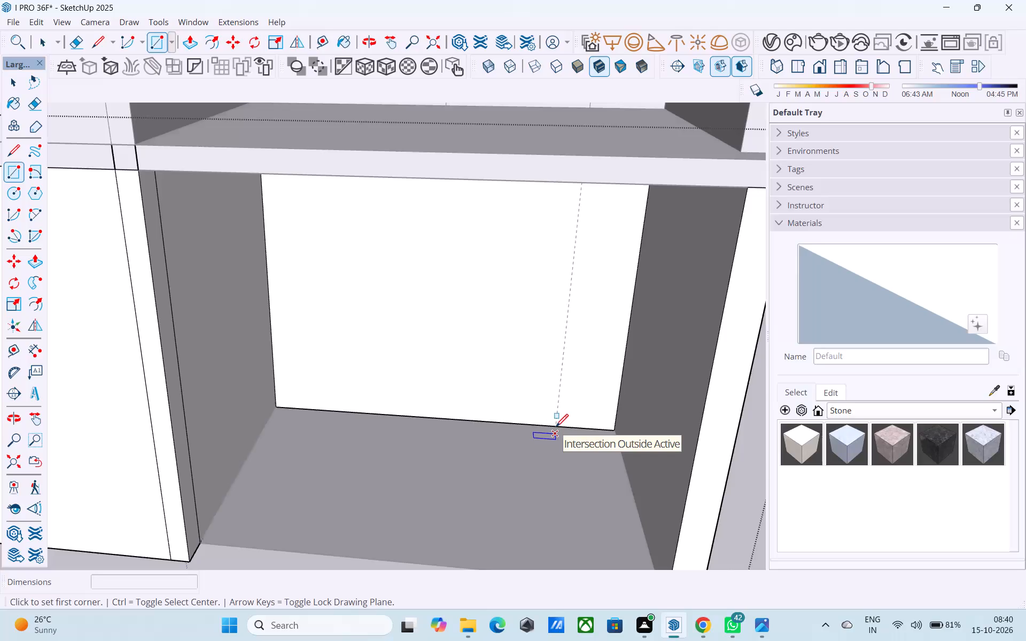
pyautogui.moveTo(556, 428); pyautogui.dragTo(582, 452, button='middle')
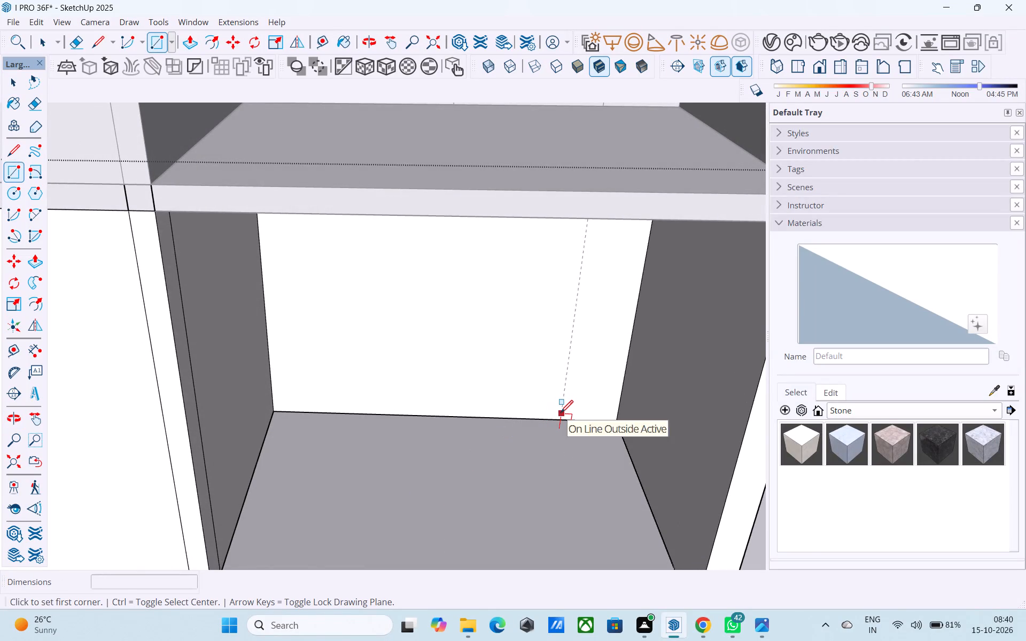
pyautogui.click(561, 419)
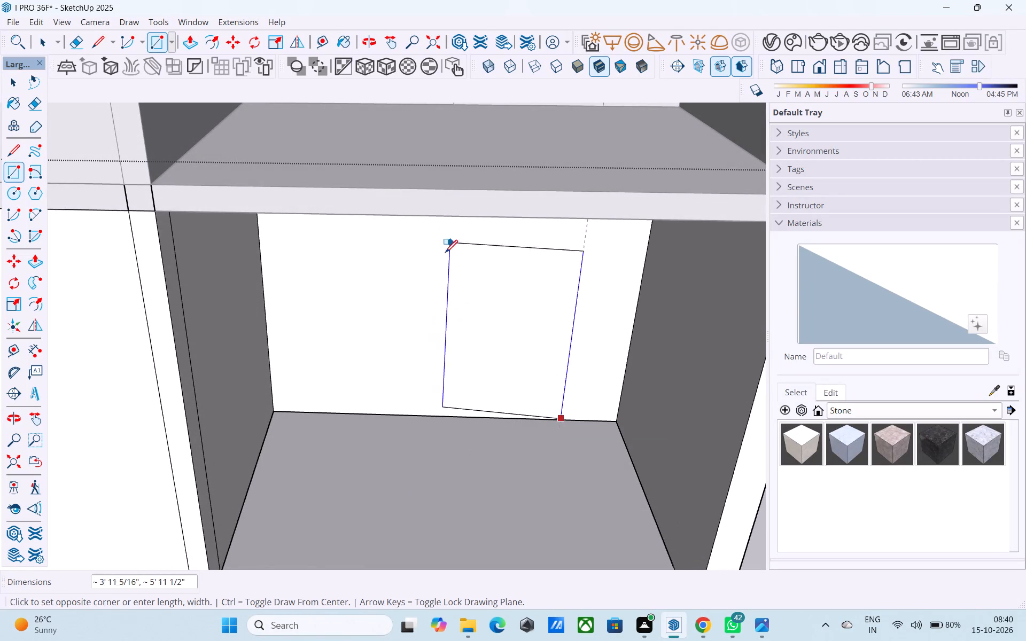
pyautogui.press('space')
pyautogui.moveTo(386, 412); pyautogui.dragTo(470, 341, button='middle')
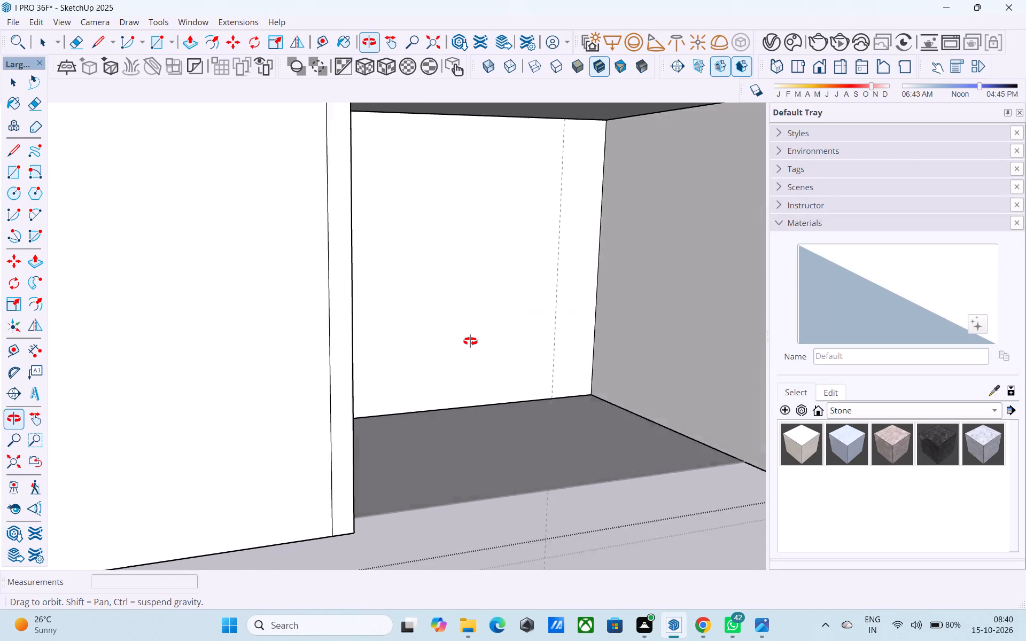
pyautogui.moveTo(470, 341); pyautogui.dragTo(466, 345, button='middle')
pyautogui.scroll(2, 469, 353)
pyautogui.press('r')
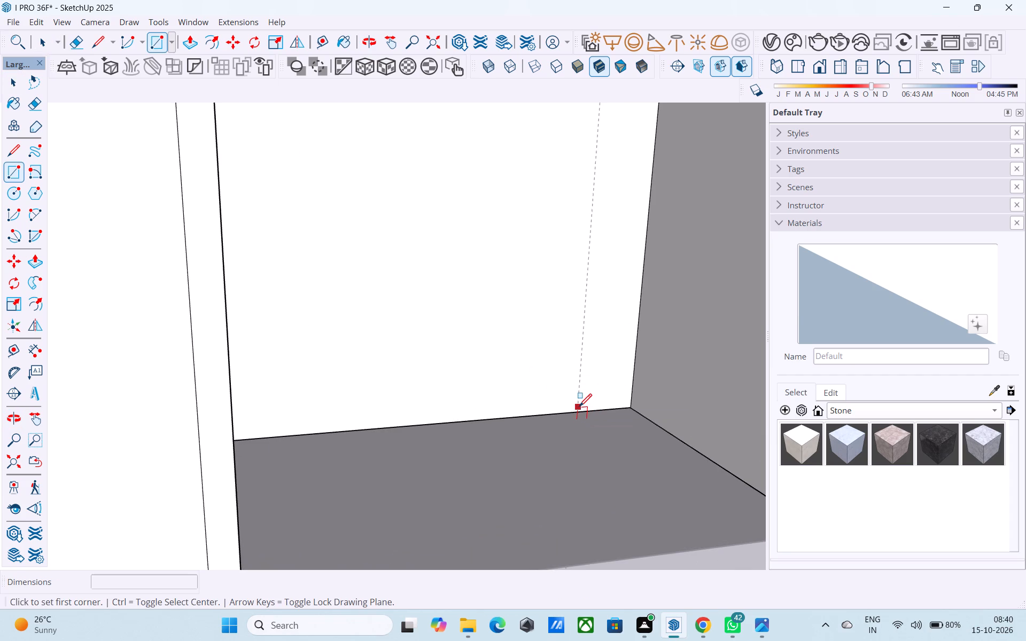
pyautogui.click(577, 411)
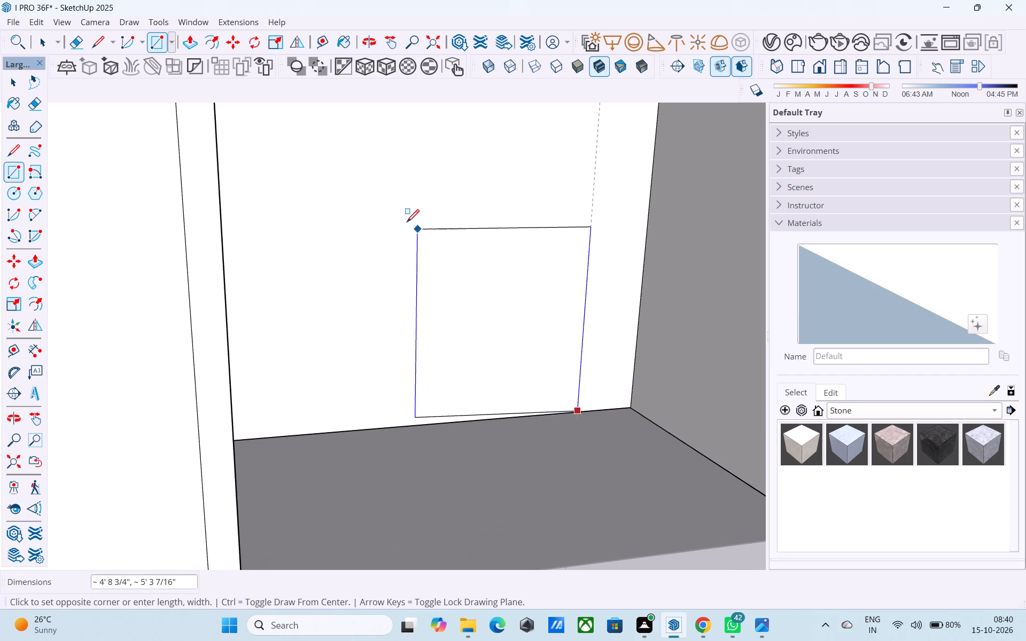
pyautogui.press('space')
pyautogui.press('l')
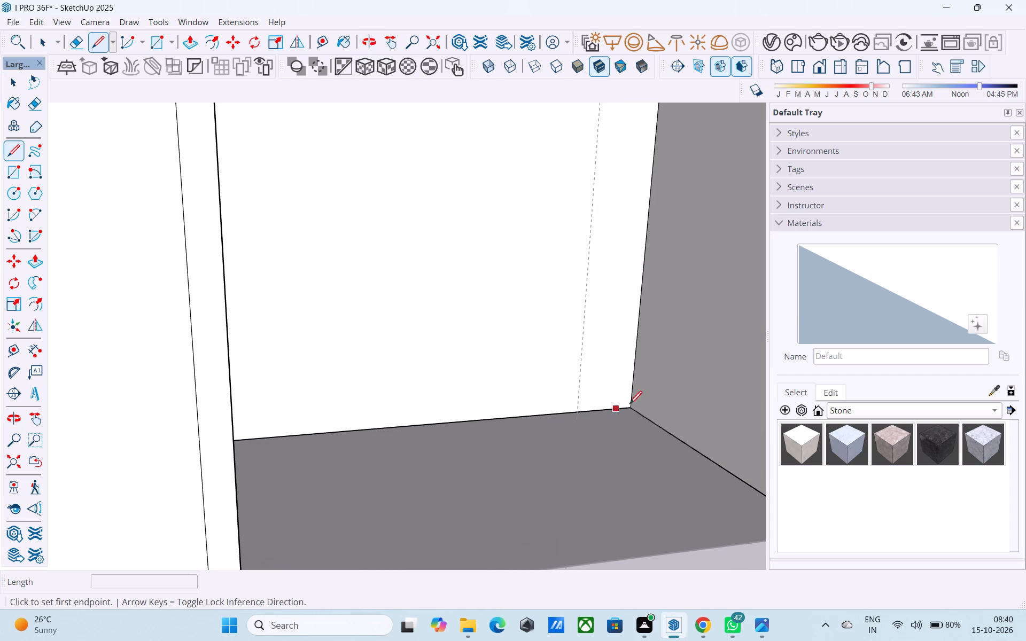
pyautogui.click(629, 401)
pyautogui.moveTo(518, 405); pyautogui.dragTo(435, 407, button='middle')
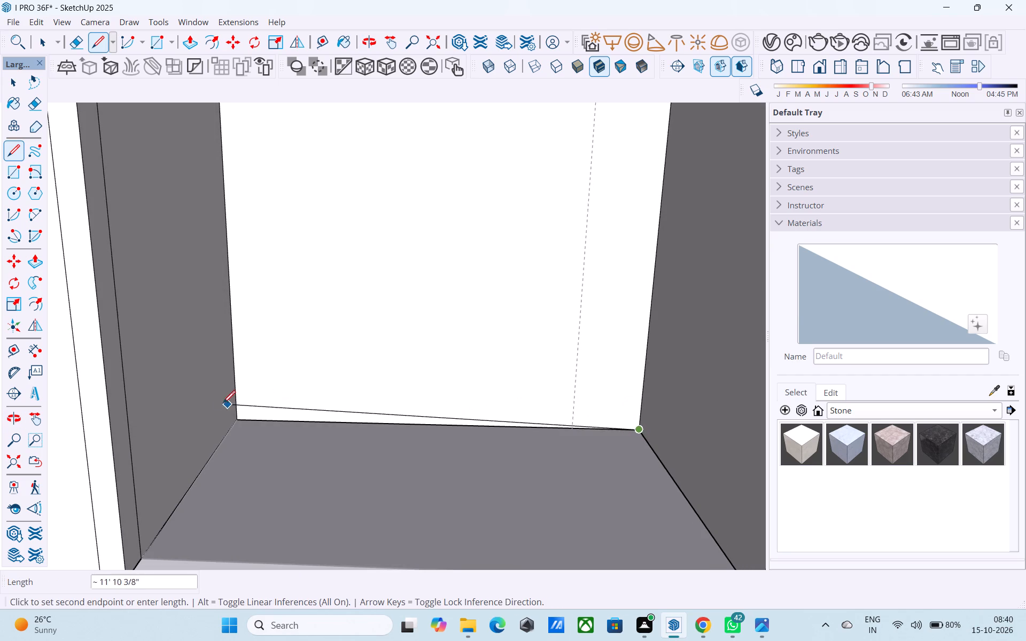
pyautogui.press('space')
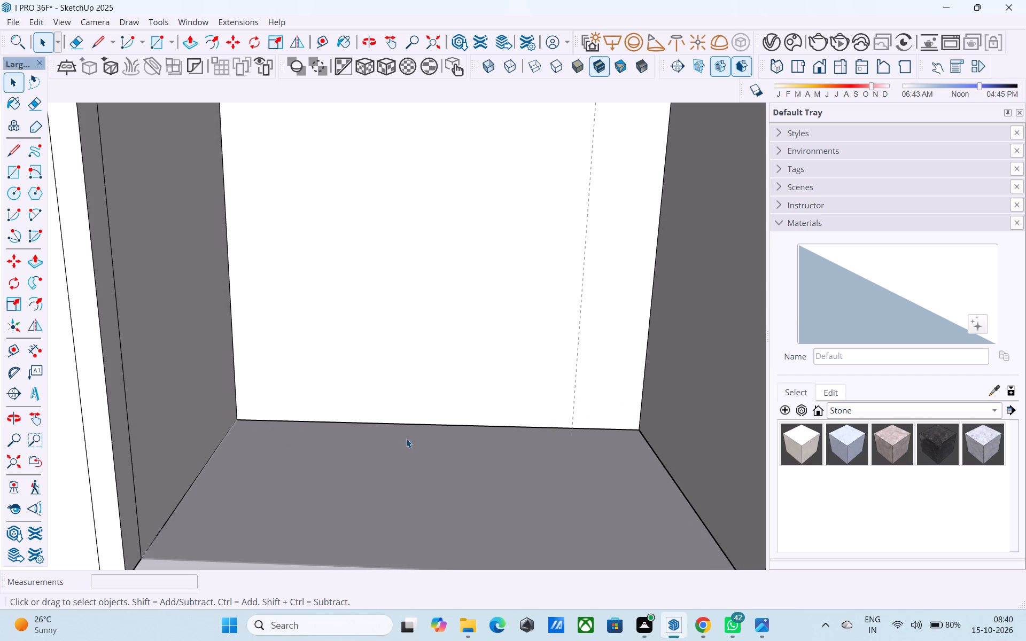
# Place a vertical guide on the new partition about 2' 3/4" from the outer side wall, along the upper door's guide.
pyautogui.press('t')
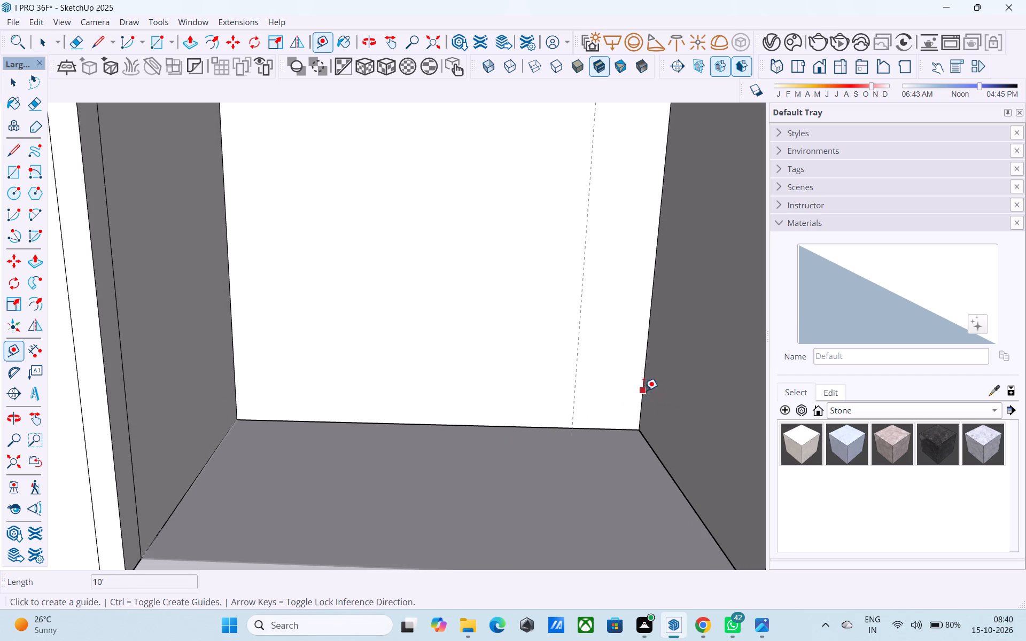
pyautogui.click(644, 389)
pyautogui.click(573, 392)
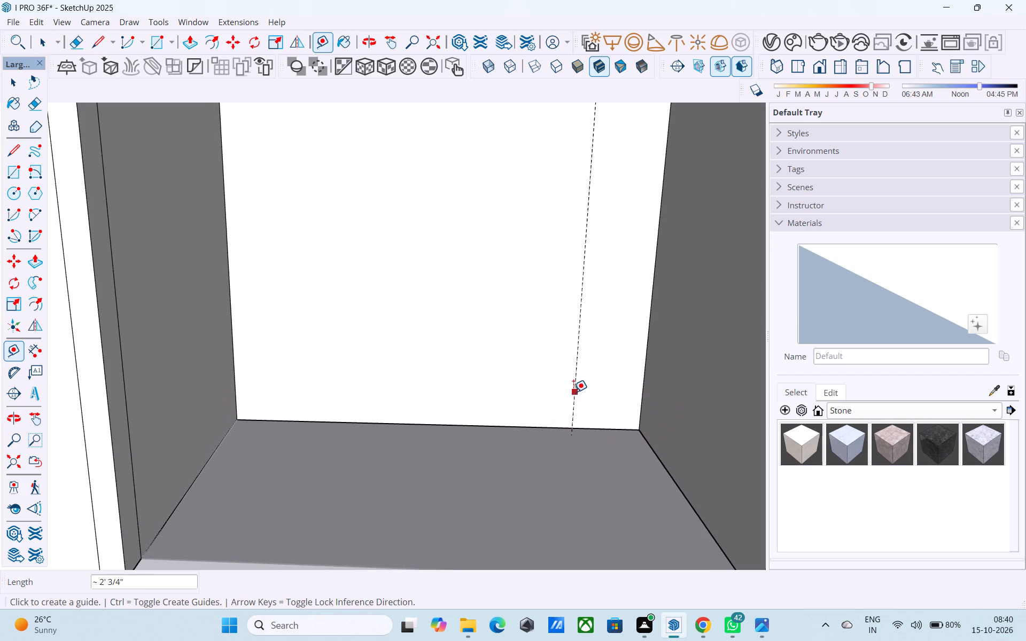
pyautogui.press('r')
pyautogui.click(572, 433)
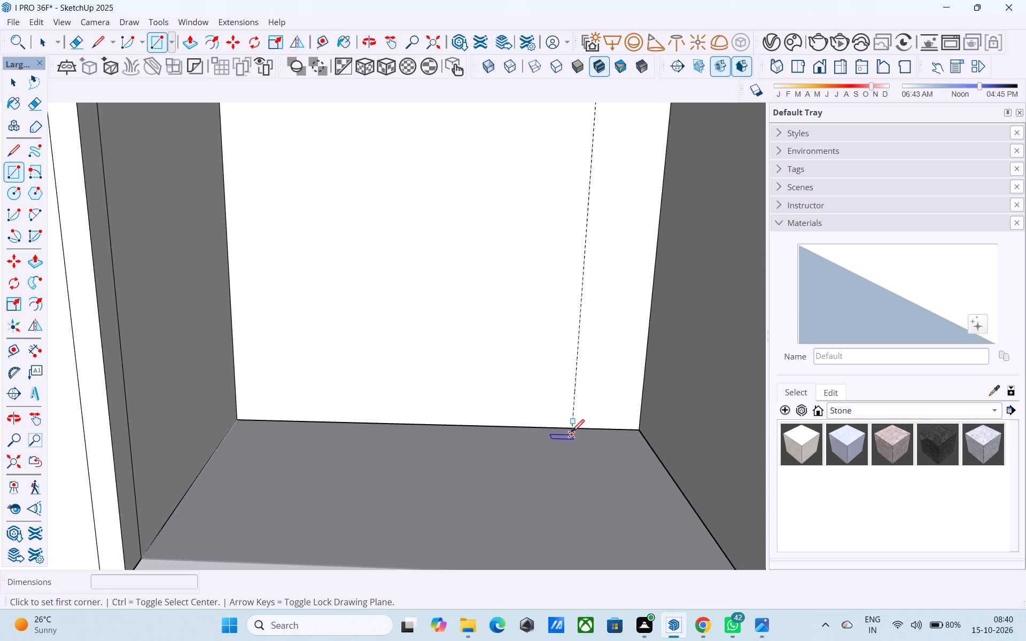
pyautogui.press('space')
# Erase the duplicate vertical guide overlapping the remaining one on the new lower partition near the outer side wall.
pyautogui.scroll(3, 580, 458)
pyautogui.moveTo(542, 425); pyautogui.dragTo(552, 433, button='middle')
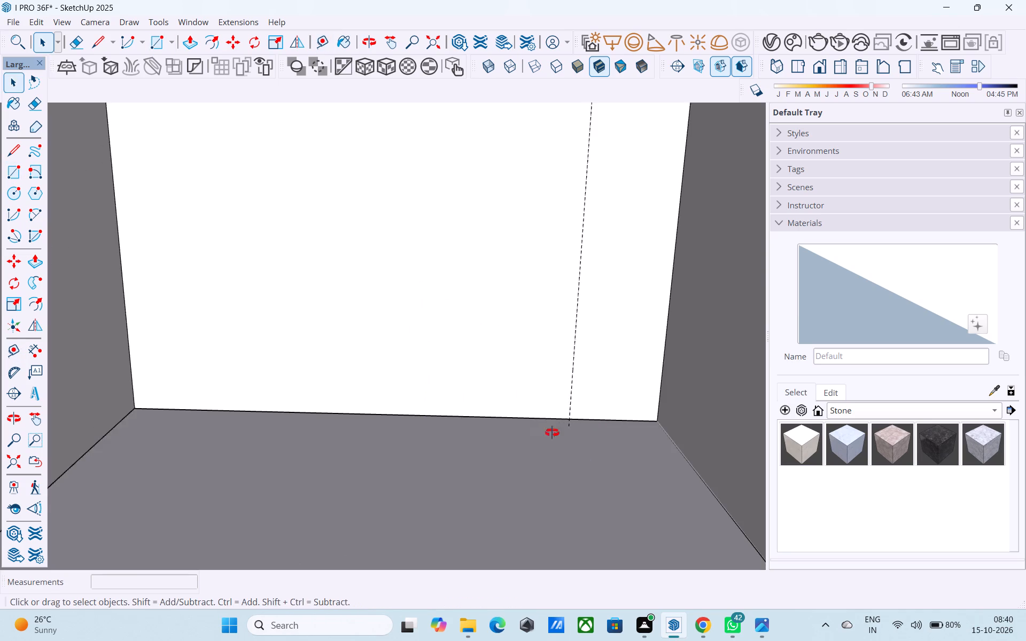
pyautogui.moveTo(552, 433); pyautogui.dragTo(634, 501, button='middle')
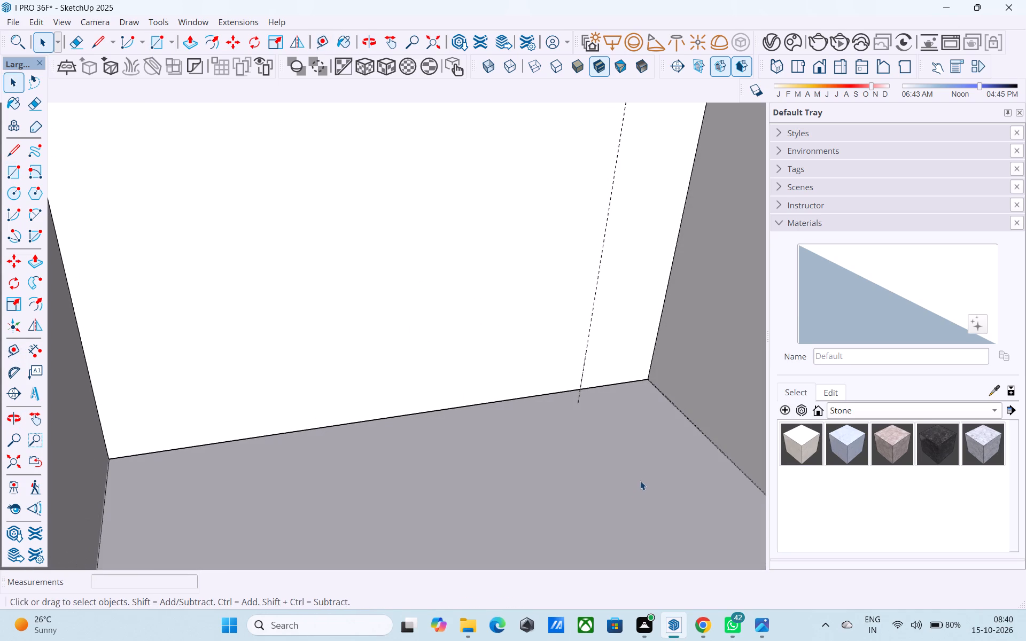
pyautogui.press('e')
pyautogui.moveTo(595, 407); pyautogui.dragTo(578, 401)
pyautogui.press('space')
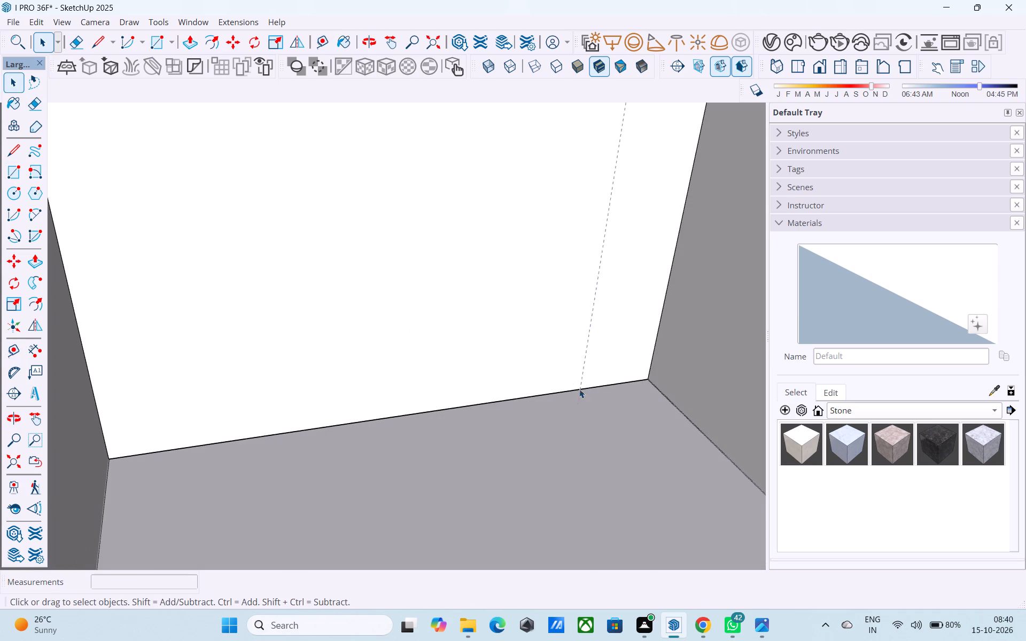
# Draw a 4' by 7' door rectangle on the lower partition, rising from the floor edge just beside the vertical guide.
pyautogui.scroll(-14, 558, 408)
pyautogui.scroll(12, 541, 400)
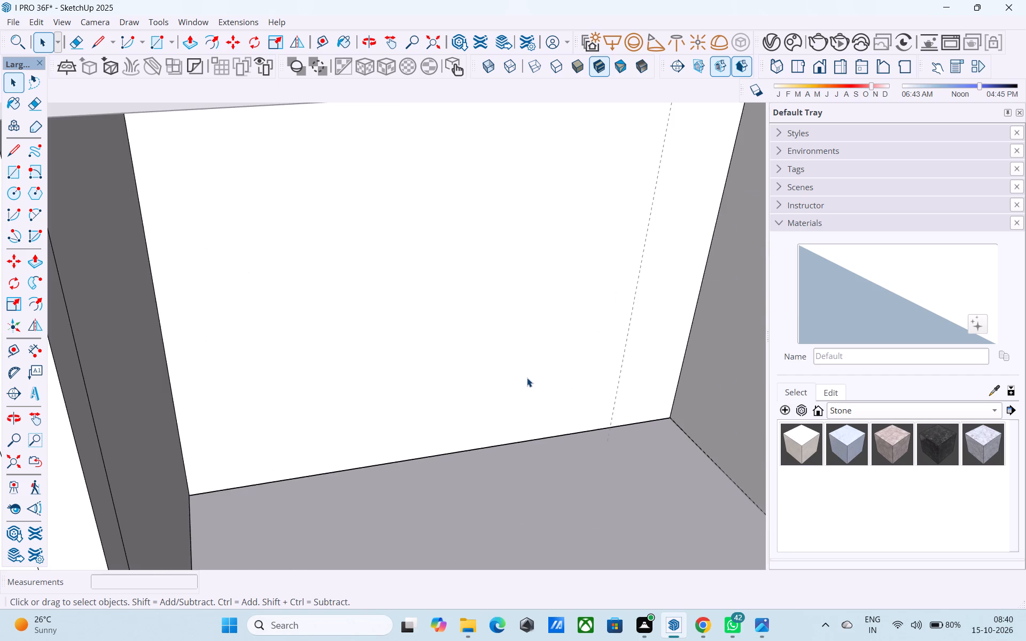
pyautogui.scroll(4, 534, 390)
pyautogui.press('r')
pyautogui.scroll(1, 632, 441)
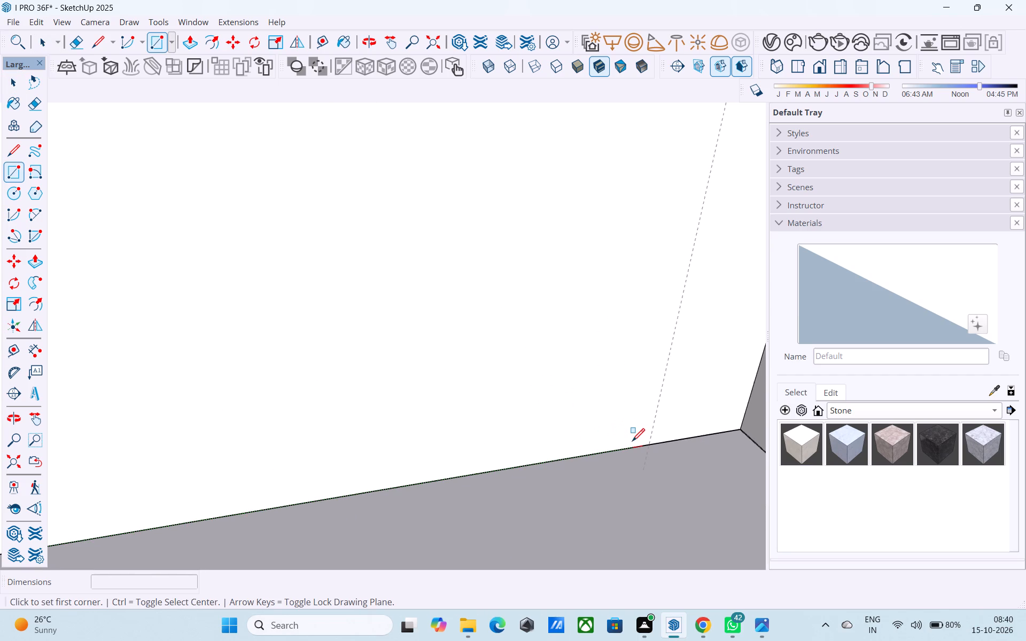
pyautogui.click(630, 447)
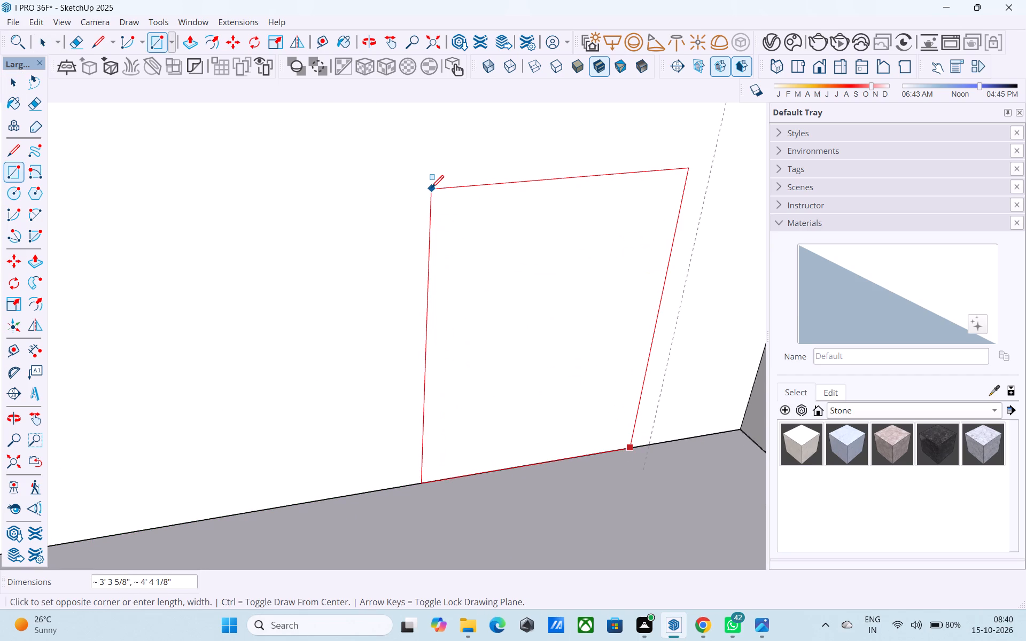
pyautogui.write("4',7'")
pyautogui.press('Return')
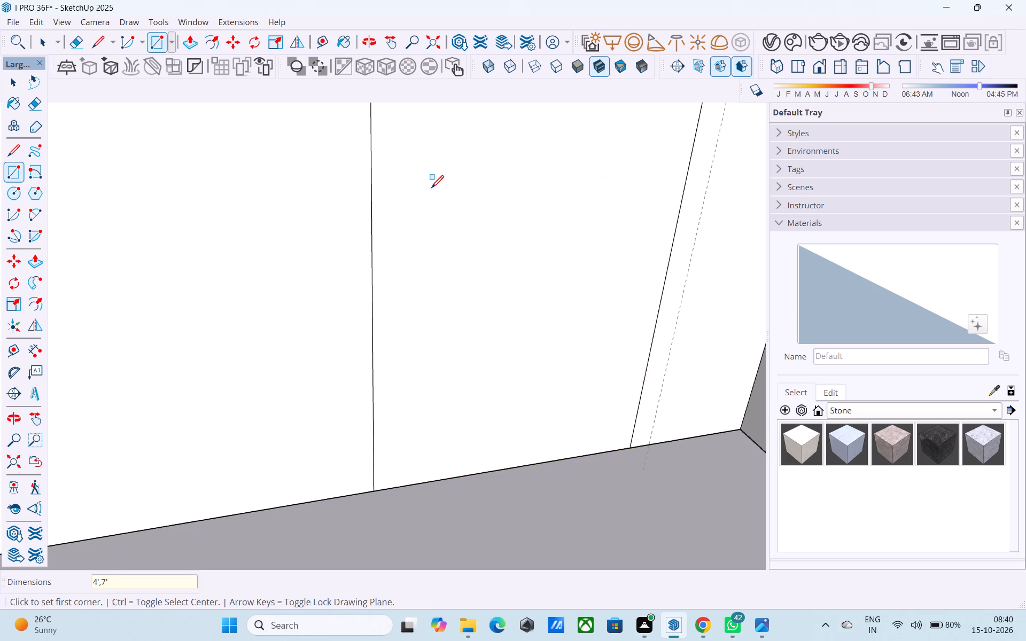
pyautogui.press('space')
# Offset the outline of the door rectangle on the lower partition to form a door frame.
pyautogui.scroll(-3, 437, 227)
pyautogui.moveTo(484, 346); pyautogui.dragTo(382, 313, button='middle')
pyautogui.scroll(-9, 401, 315)
pyautogui.moveTo(445, 330); pyautogui.dragTo(457, 300, button='middle')
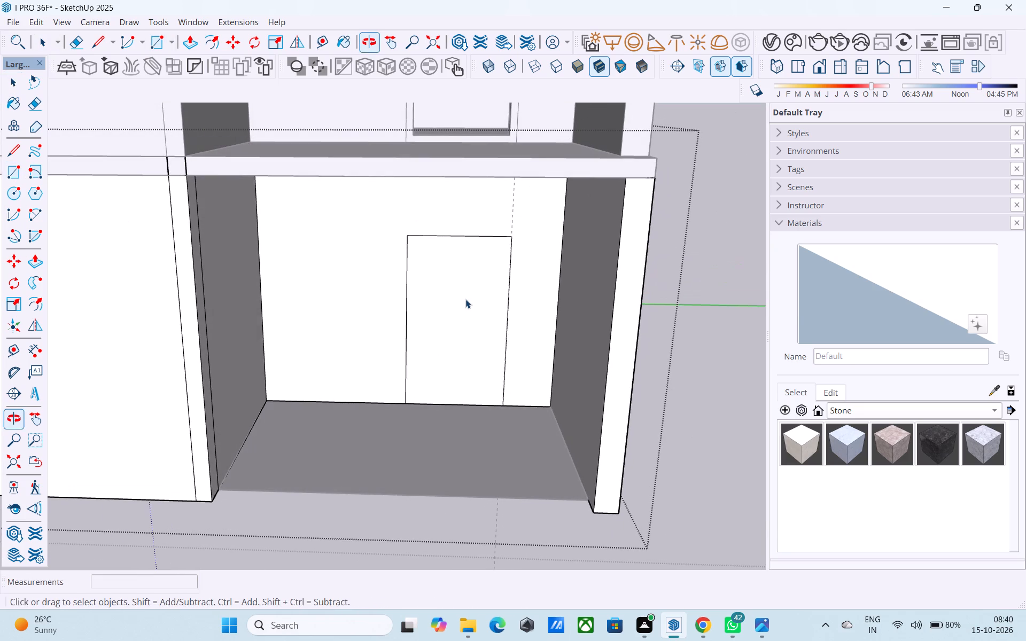
pyautogui.click(465, 299)
pyautogui.press('f')
pyautogui.click(465, 299)
pyautogui.press('f')
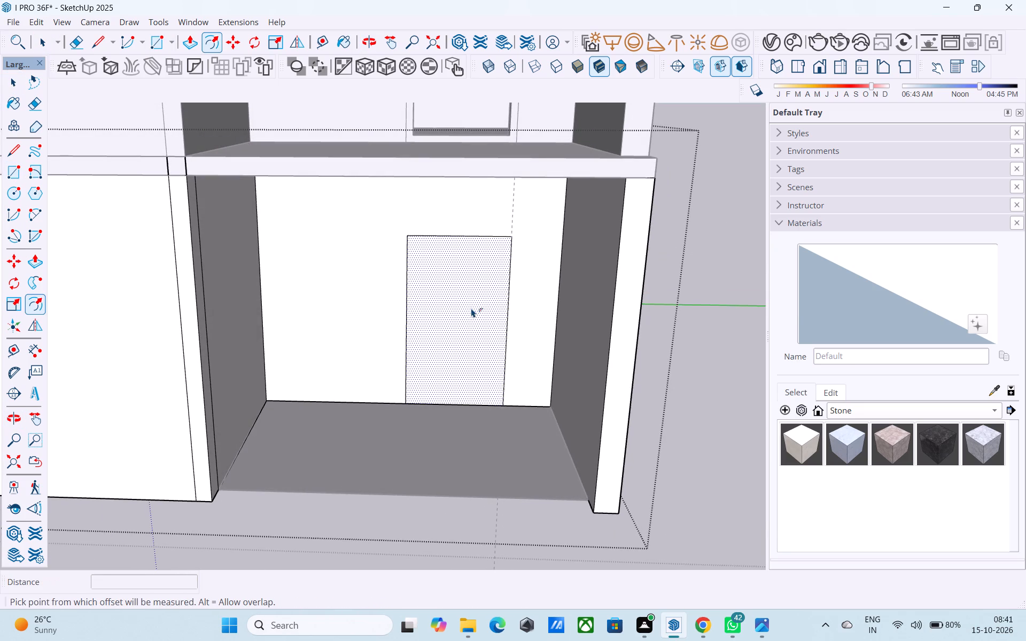
pyautogui.click(479, 337)
pyautogui.press('space')
pyautogui.scroll(-4, 471, 325)
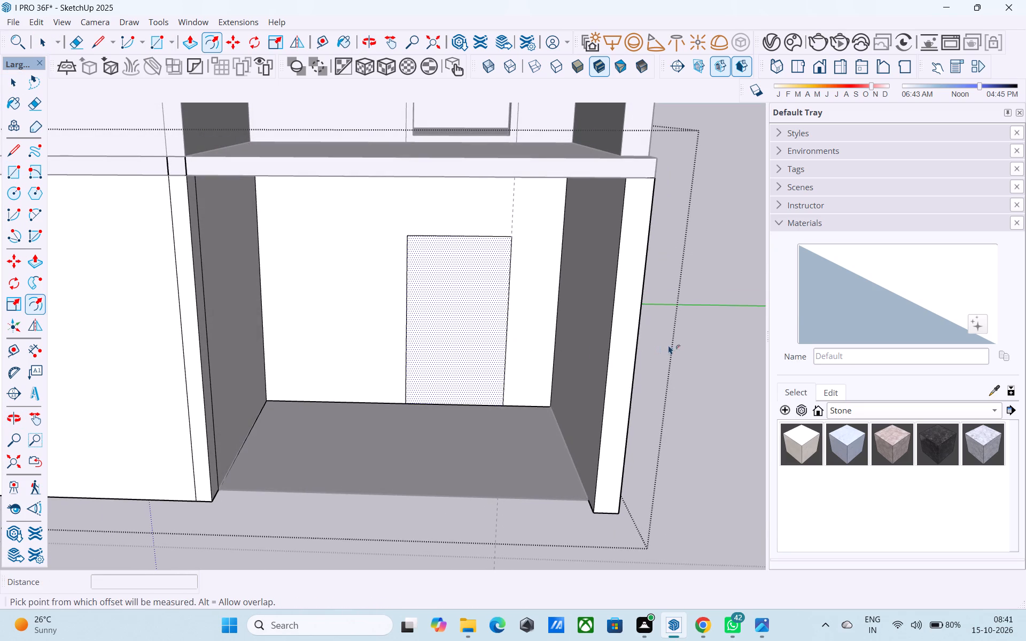
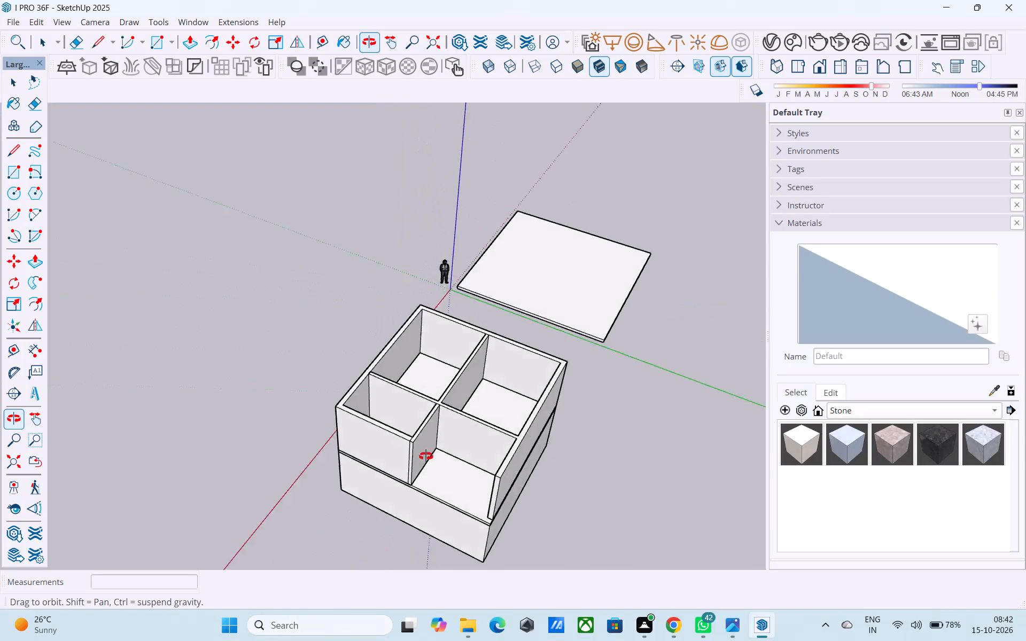
# Open the building group and the solid lower-storey block inside it for editing.
pyautogui.keyDown('shift'); pyautogui.moveTo(490, 379); pyautogui.dragTo(522, 331, button='middle'); pyautogui.keyUp('shift')
pyautogui.keyDown('shift'); pyautogui.scroll(1, 503, 357); pyautogui.keyUp('shift')
pyautogui.scroll(1, 544, 309)
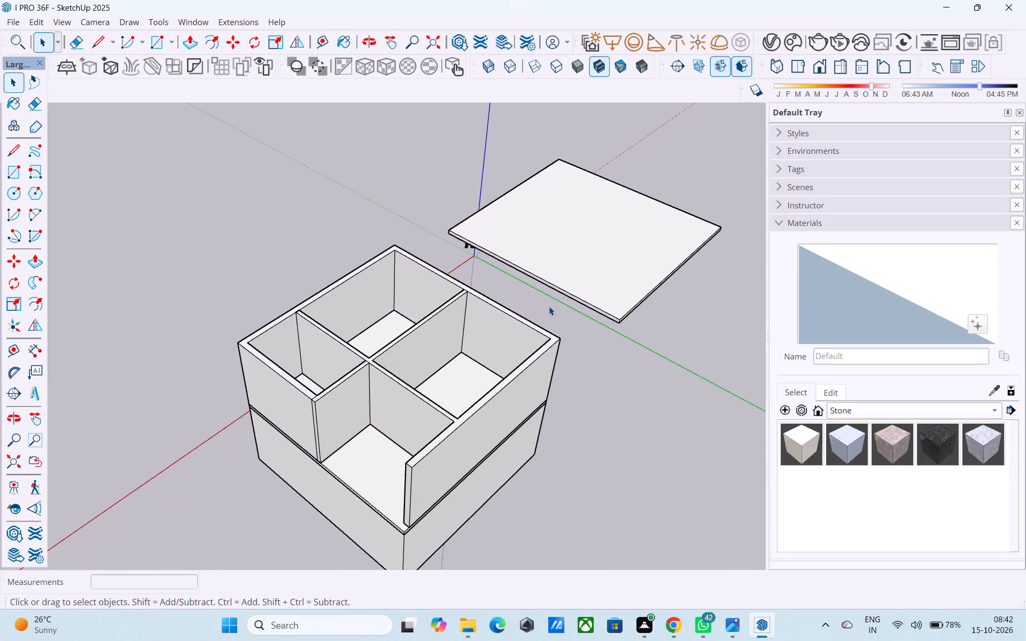
pyautogui.scroll(2, 549, 306)
pyautogui.scroll(-5, 555, 300)
pyautogui.keyDown('shift'); pyautogui.moveTo(480, 440); pyautogui.dragTo(669, 299, button='middle'); pyautogui.keyUp('shift')
pyautogui.scroll(5, 587, 324)
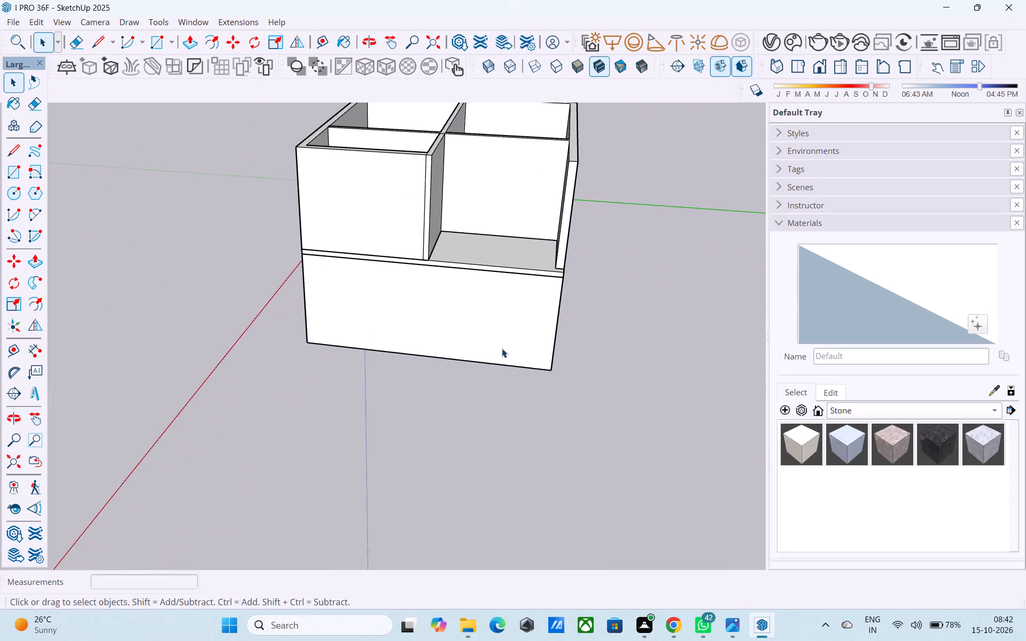
pyautogui.moveTo(496, 350); pyautogui.dragTo(549, 428, button='middle')
pyautogui.scroll(1, 549, 428)
pyautogui.doubleClick(549, 428)
pyautogui.moveTo(558, 423); pyautogui.dragTo(554, 420, button='middle')
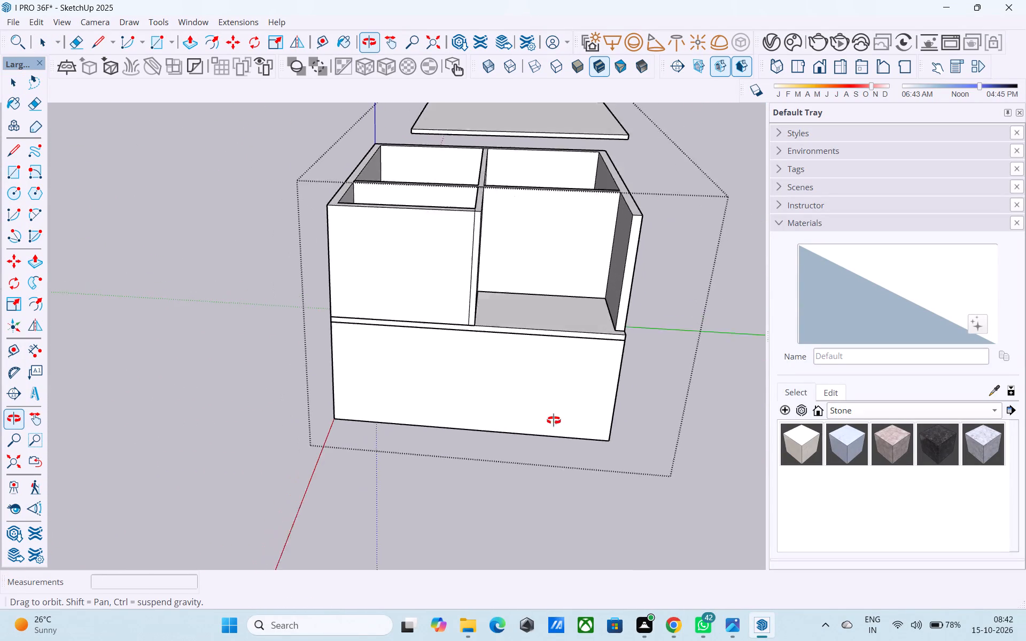
pyautogui.moveTo(554, 420); pyautogui.dragTo(557, 414, button='middle')
pyautogui.scroll(4, 504, 354)
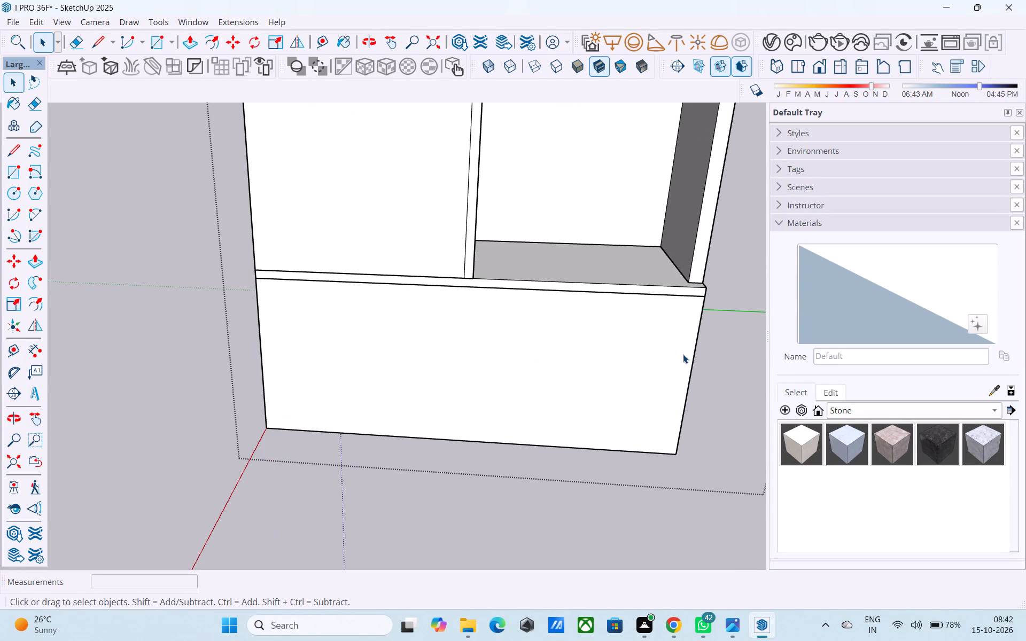
pyautogui.press('space')
pyautogui.click(694, 357)
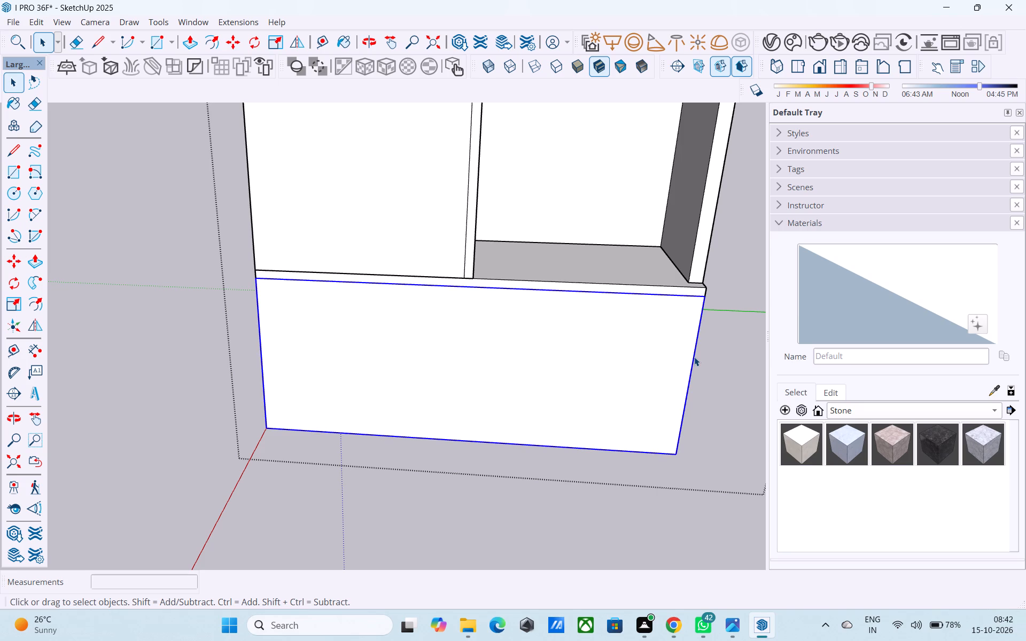
pyautogui.doubleClick(694, 357)
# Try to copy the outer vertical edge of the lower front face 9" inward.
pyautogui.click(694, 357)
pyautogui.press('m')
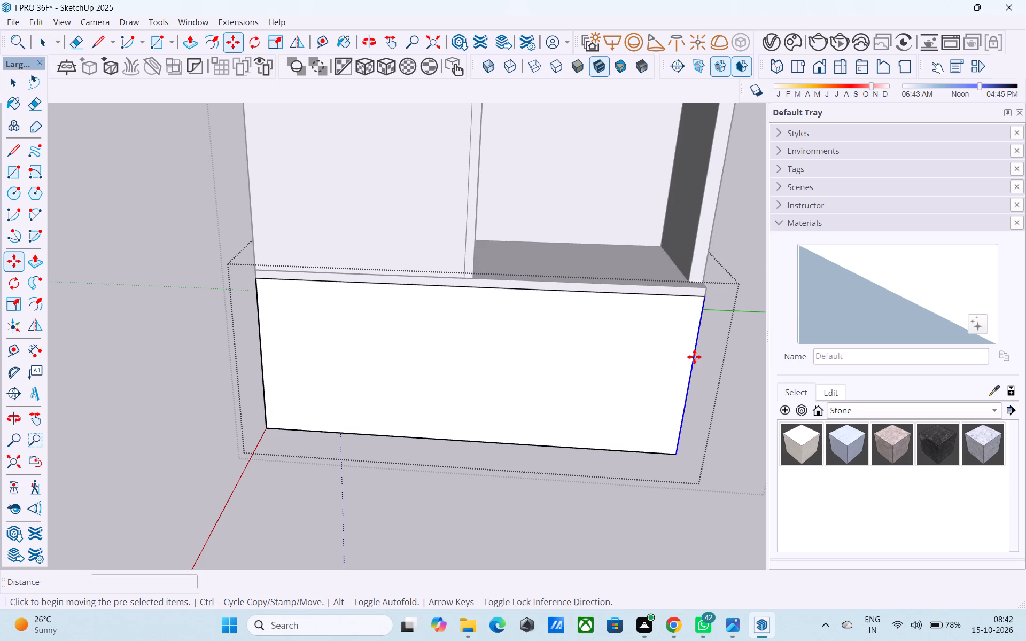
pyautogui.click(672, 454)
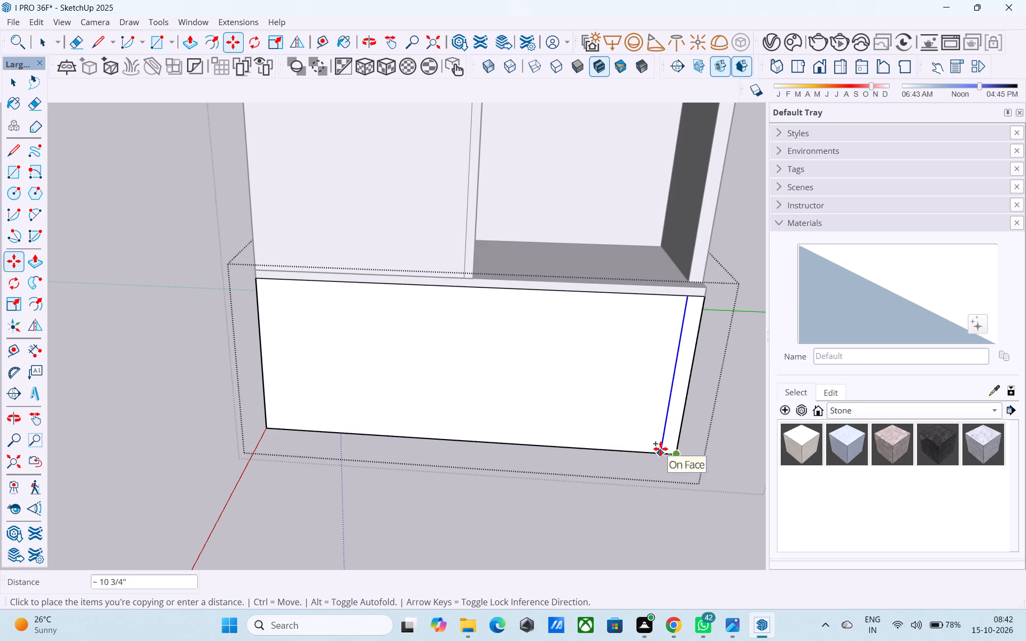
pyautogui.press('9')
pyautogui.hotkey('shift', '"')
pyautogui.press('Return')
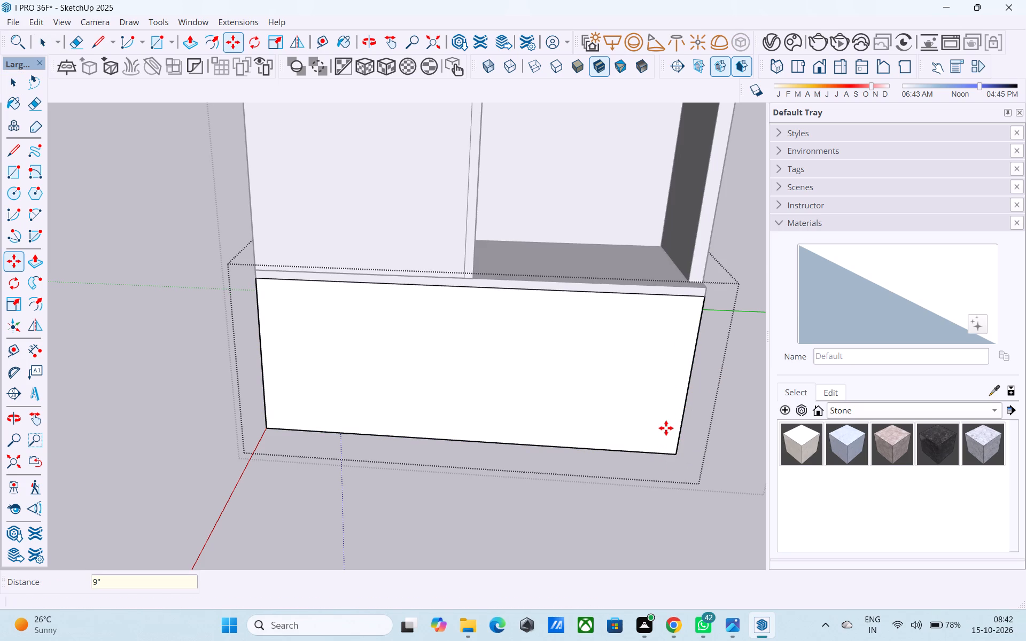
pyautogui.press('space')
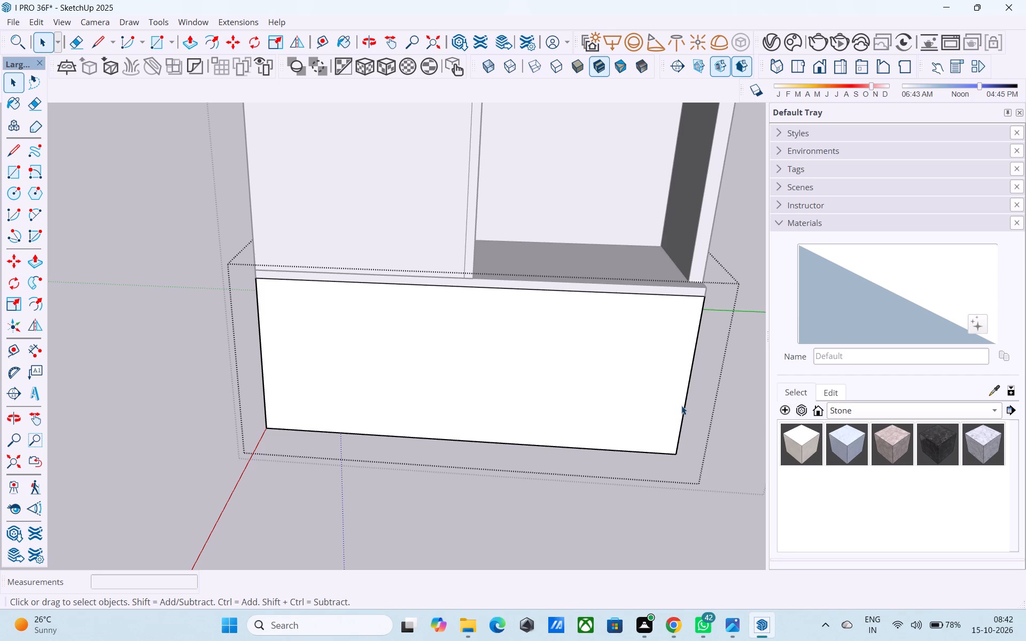
# Copy the outer vertical edge of the lower front face, below the upper open room, 9" inward.
pyautogui.click(681, 405)
pyautogui.click(686, 407)
pyautogui.press('m')
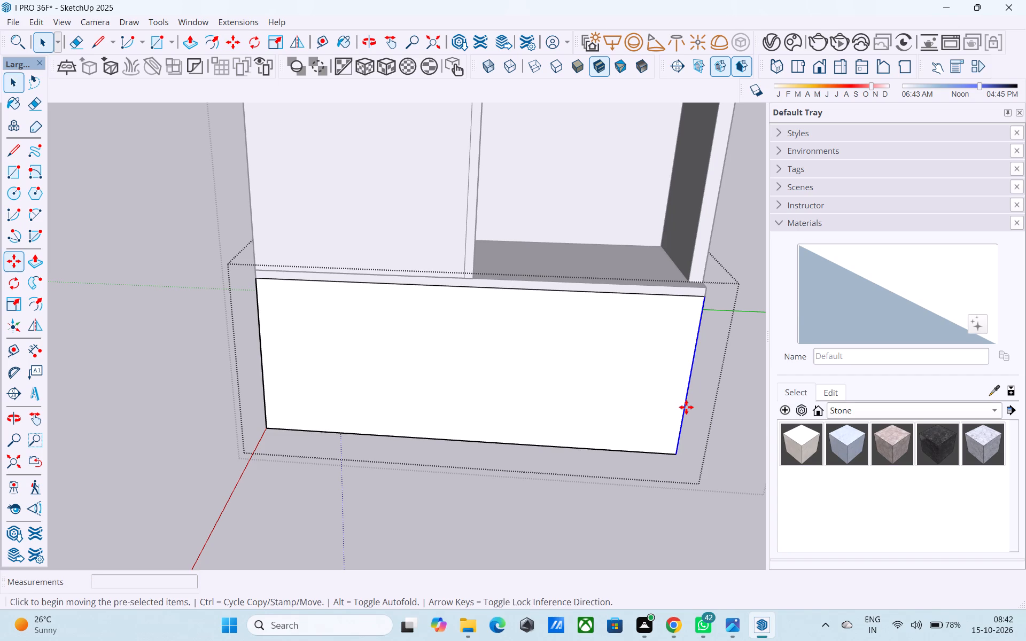
pyautogui.click(677, 456)
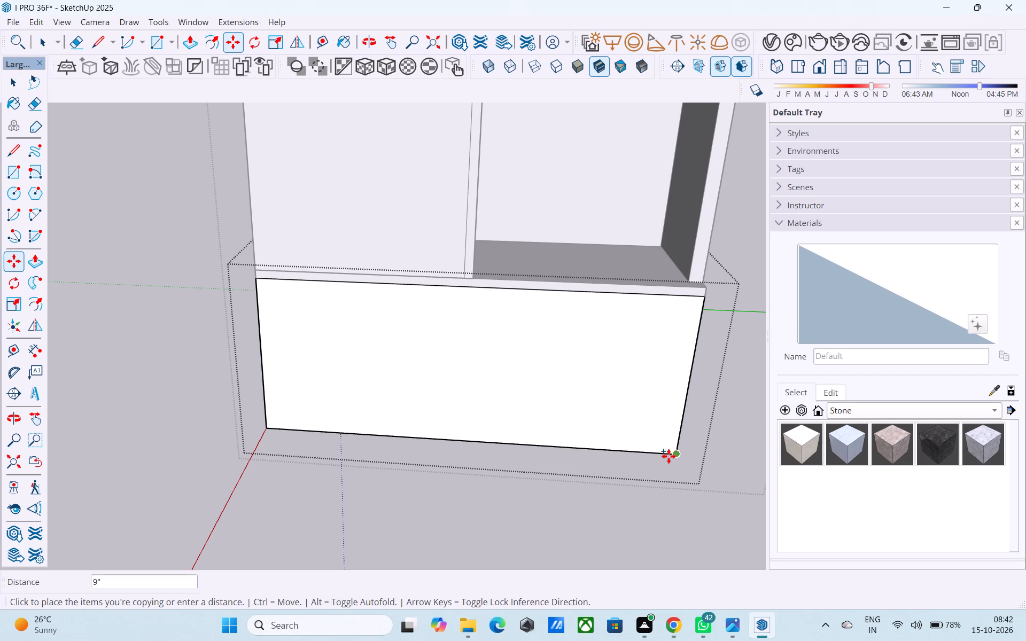
pyautogui.click(667, 456)
pyautogui.press('space')
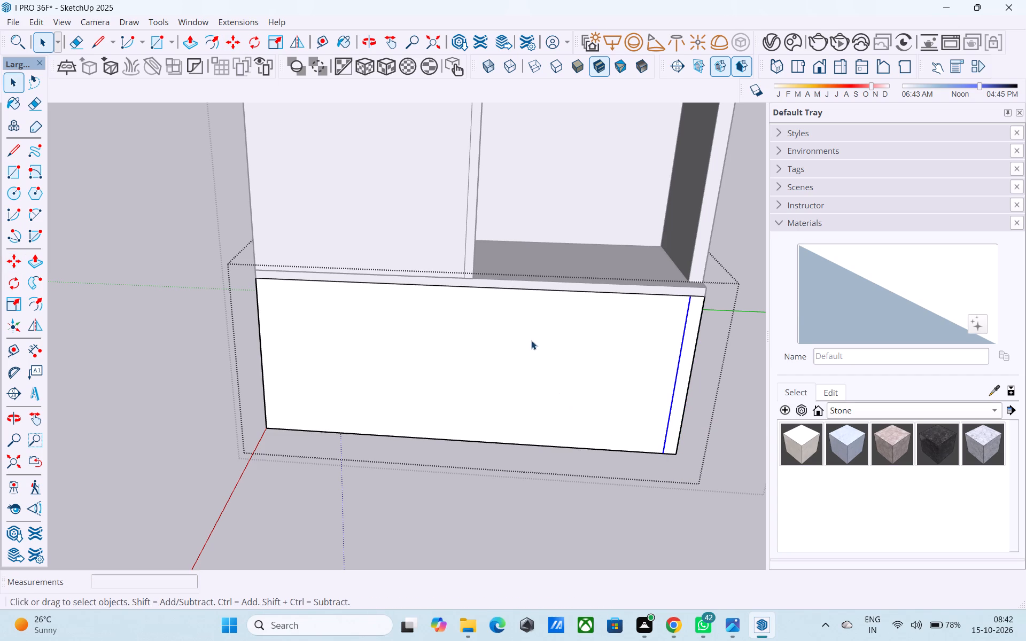
# Draw a 10' vertical line down the lower front face, aligned with the wall corner beside the upper open room.
pyautogui.press('l')
pyautogui.click(475, 278)
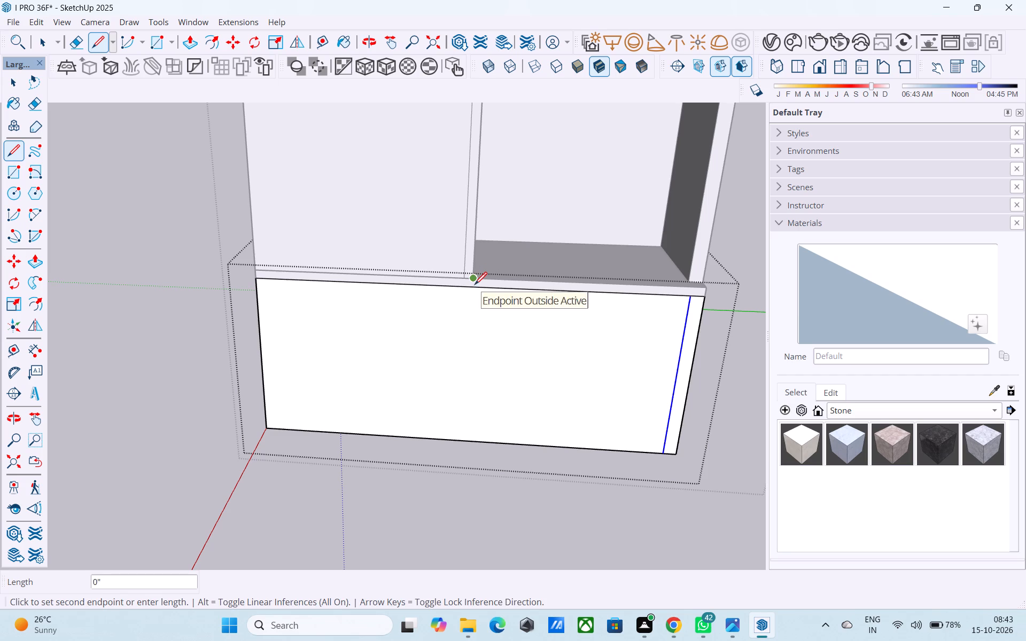
pyautogui.click(474, 290)
pyautogui.moveTo(473, 291); pyautogui.dragTo(427, 290, button='middle')
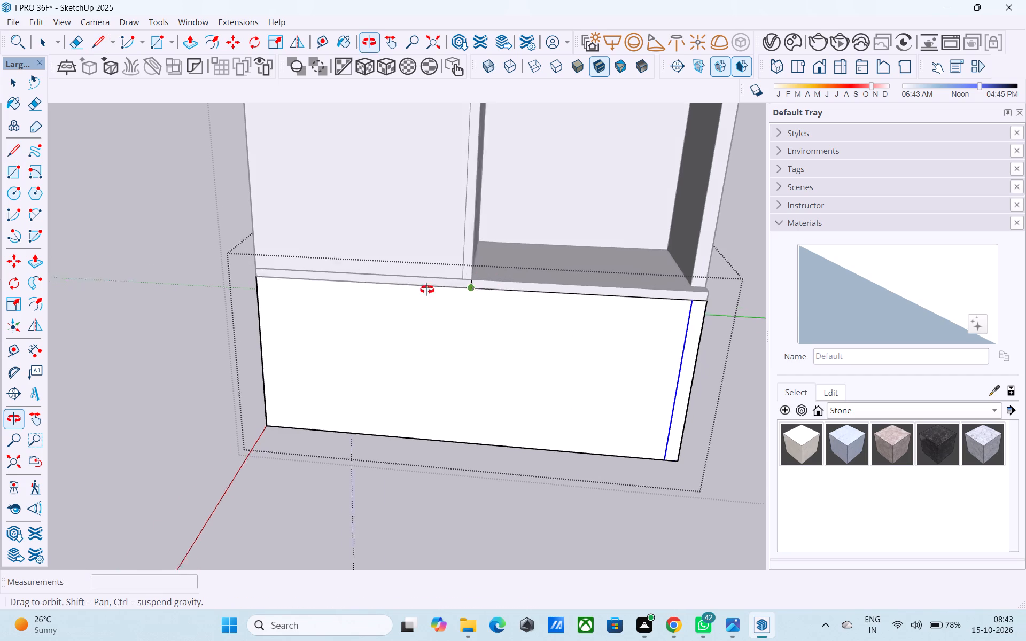
pyautogui.moveTo(427, 290); pyautogui.dragTo(242, 289, button='middle')
pyautogui.scroll(5, 357, 316)
pyautogui.click(452, 295)
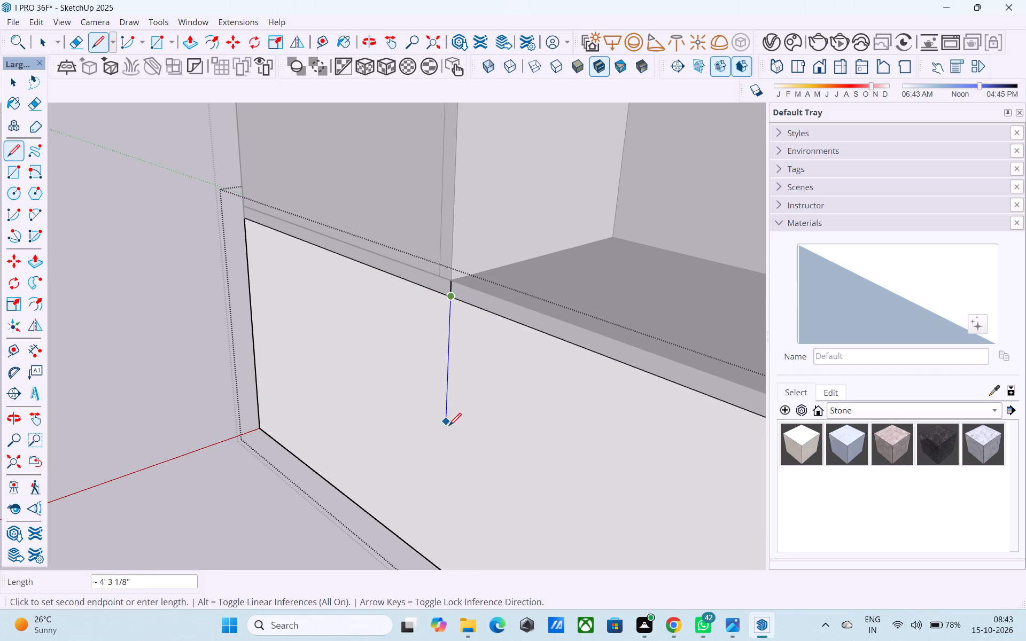
pyautogui.moveTo(459, 457); pyautogui.dragTo(596, 233, button='middle')
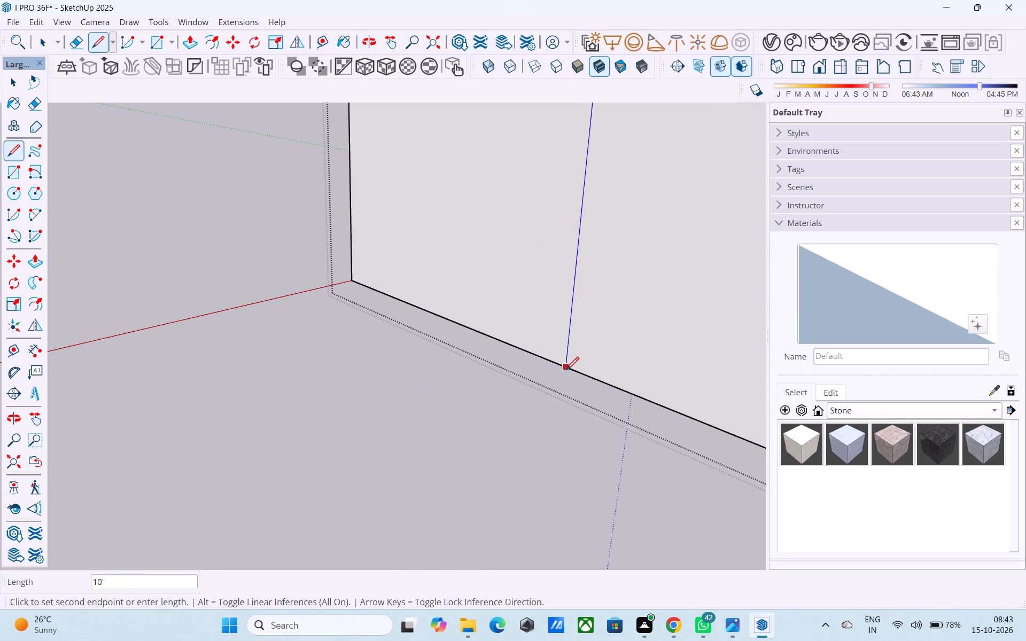
pyautogui.click(566, 371)
pyautogui.keyDown('shift'); pyautogui.moveTo(586, 286); pyautogui.dragTo(574, 399, button='middle'); pyautogui.keyUp('shift')
pyautogui.press('space')
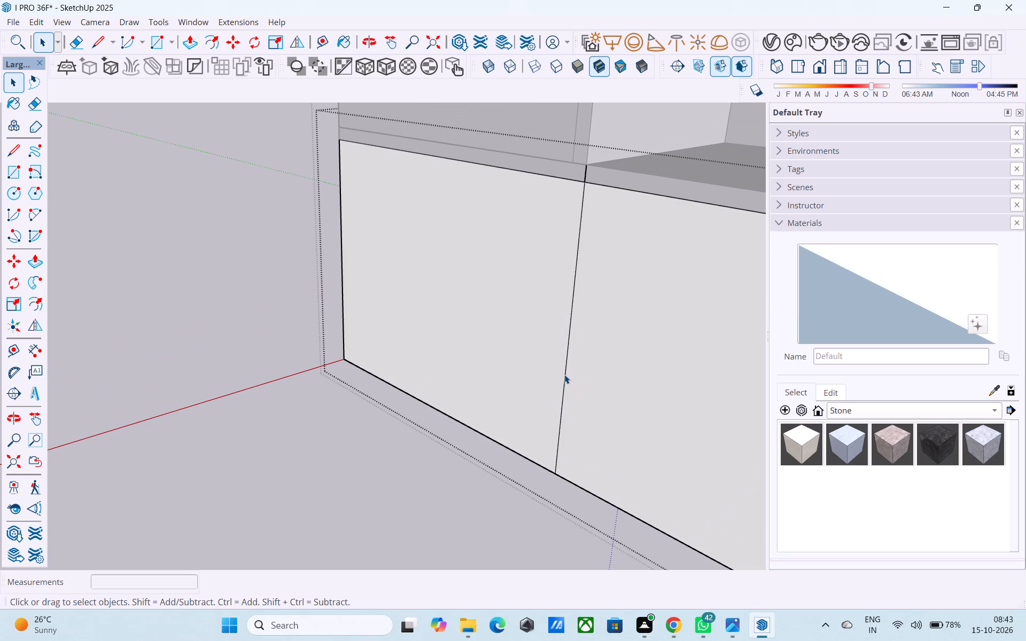
# Copy the new vertical line 9" along the lower front face, toward the closed half of the facade.
pyautogui.click(564, 374)
pyautogui.press('m')
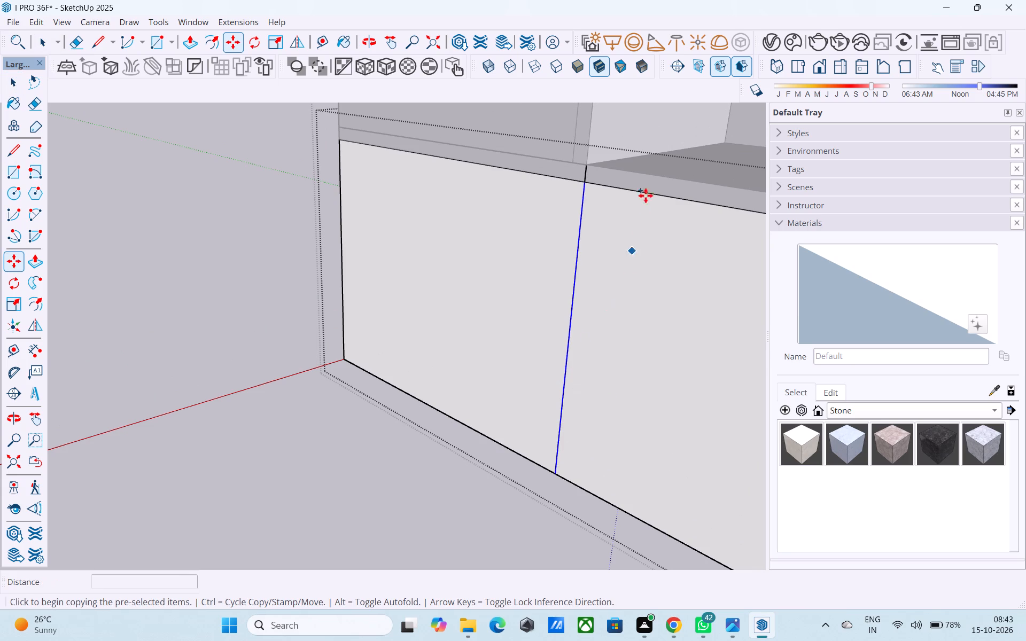
pyautogui.moveTo(586, 183); pyautogui.dragTo(580, 182)
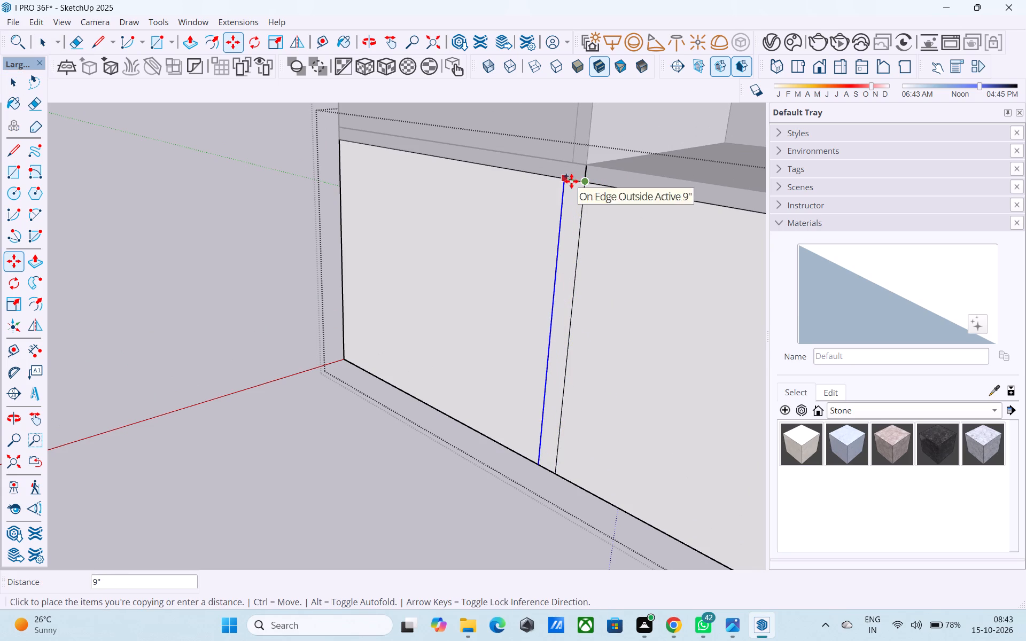
pyautogui.click(570, 181)
pyautogui.press('space')
# Push the lower front panel below the upper open room deep into the block to hollow out the space behind.
pyautogui.scroll(-3, 539, 251)
pyautogui.scroll(-2, 672, 299)
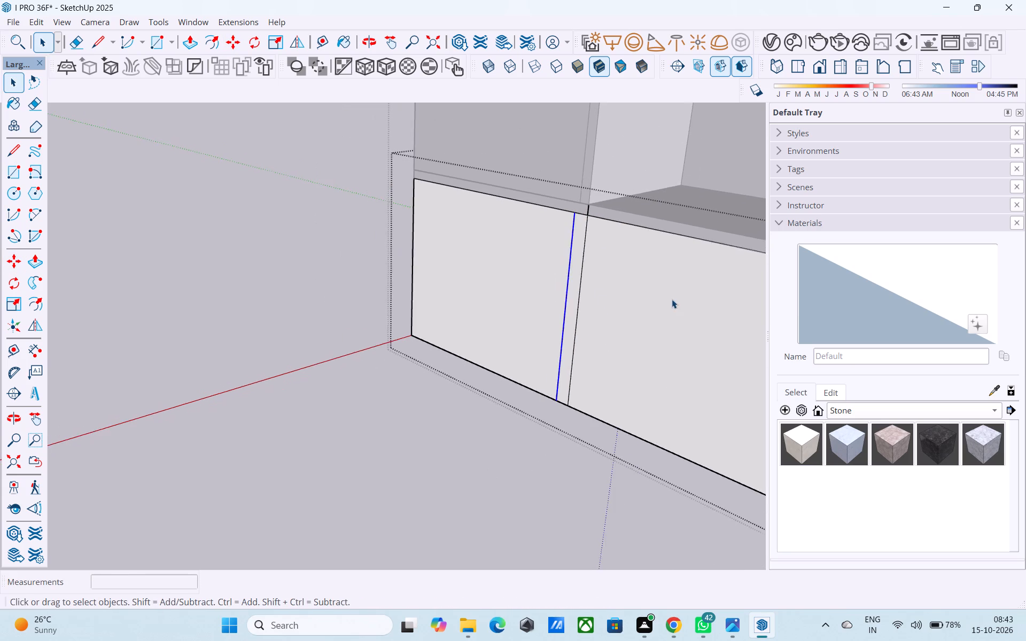
pyautogui.moveTo(672, 299); pyautogui.dragTo(747, 264, button='middle')
pyautogui.click(617, 256)
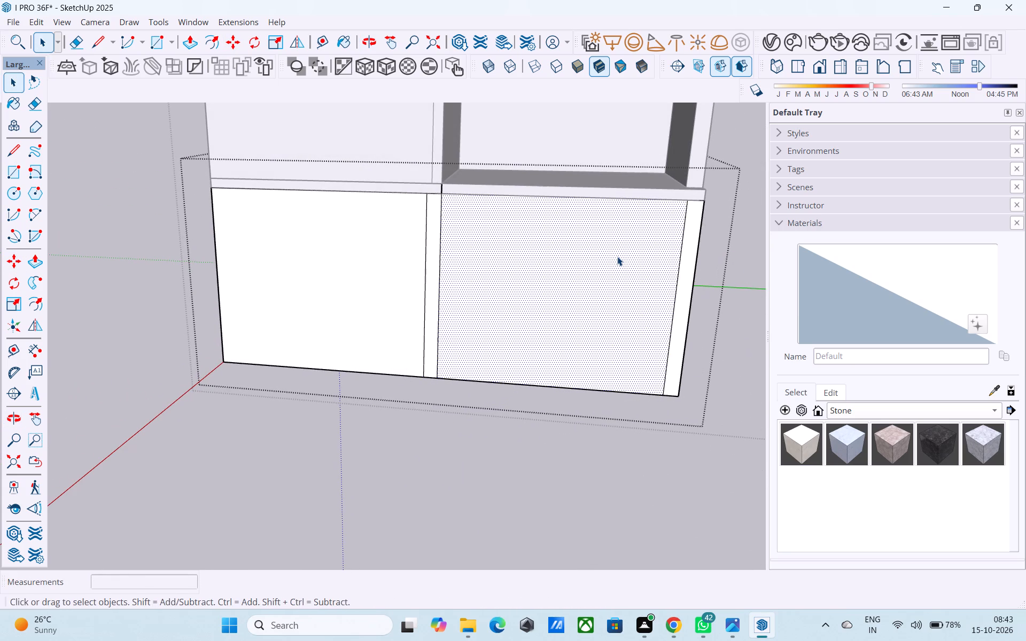
pyautogui.press('p')
pyautogui.click(617, 256)
pyautogui.click(604, 230)
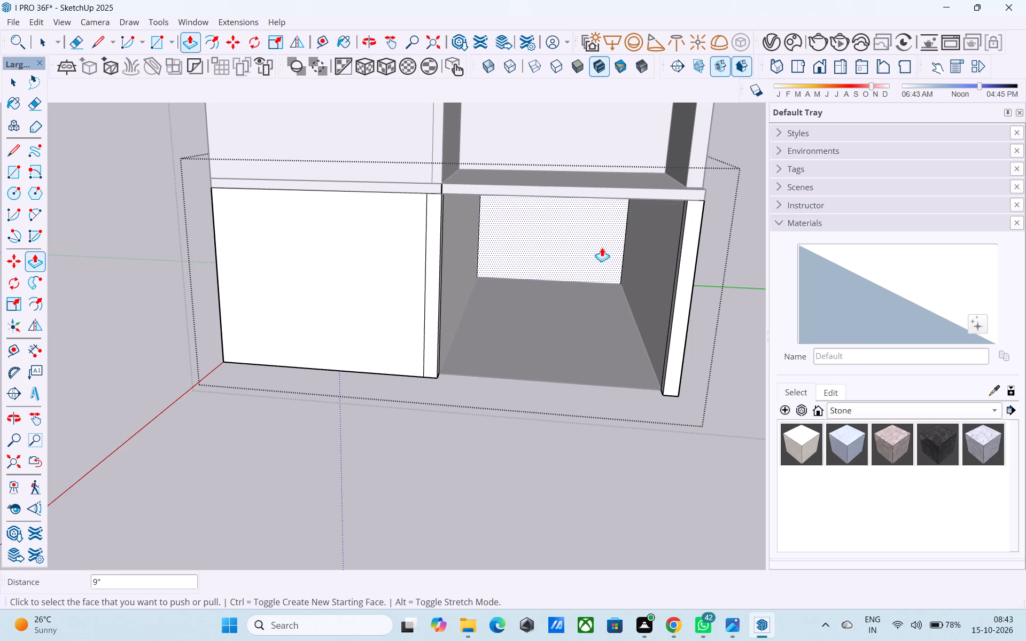
pyautogui.press('space')
# Draw a vertical line down to the floor on the lower space's inner side wall, directly below the upper partition's corner.
pyautogui.moveTo(603, 267); pyautogui.dragTo(562, 251, button='middle')
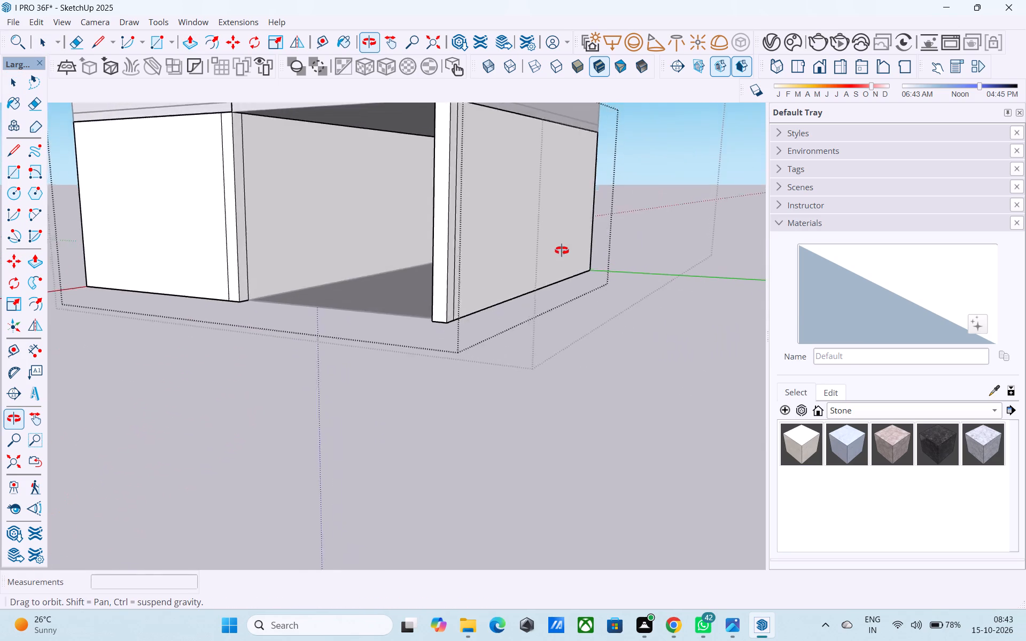
pyautogui.moveTo(562, 251); pyautogui.dragTo(589, 288, button='middle')
pyautogui.keyDown('shift'); pyautogui.moveTo(496, 269); pyautogui.dragTo(505, 288, button='middle'); pyautogui.keyUp('shift')
pyautogui.press('l')
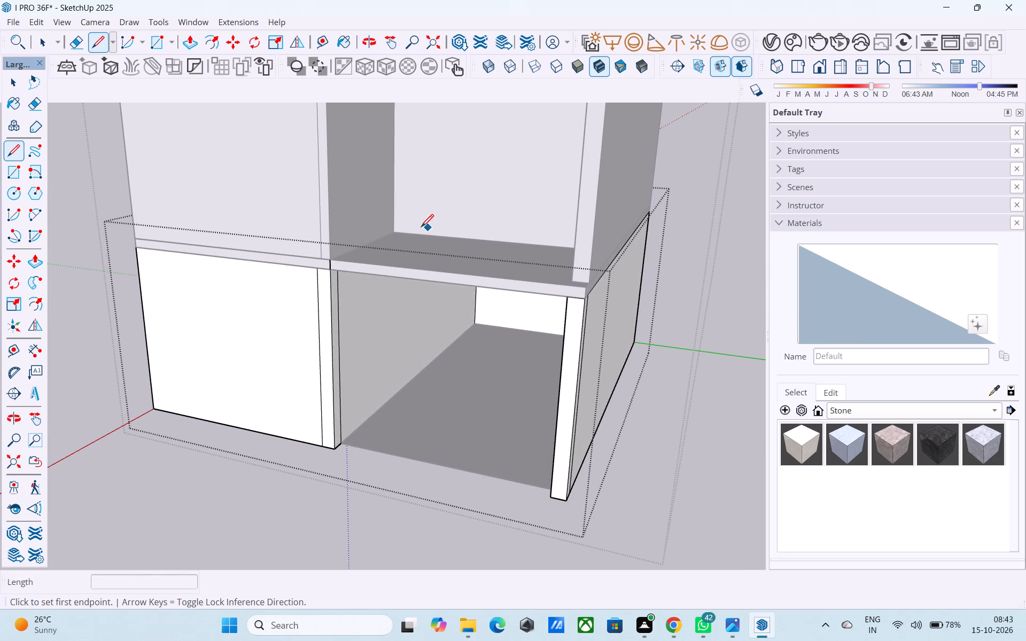
pyautogui.click(394, 228)
pyautogui.moveTo(414, 299); pyautogui.dragTo(412, 275, button='middle')
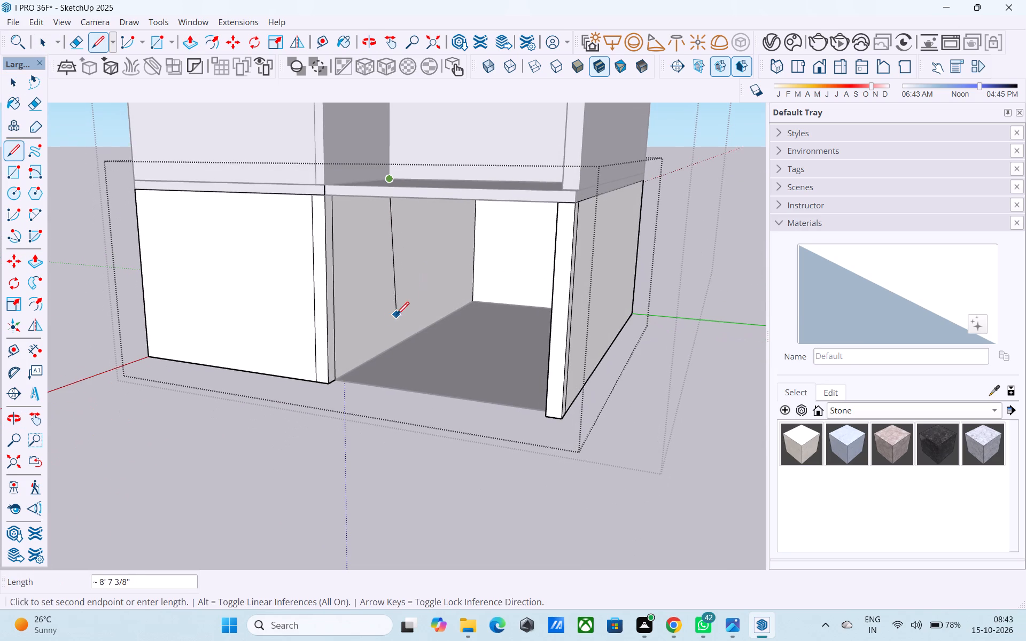
pyautogui.click(393, 345)
pyautogui.press('space')
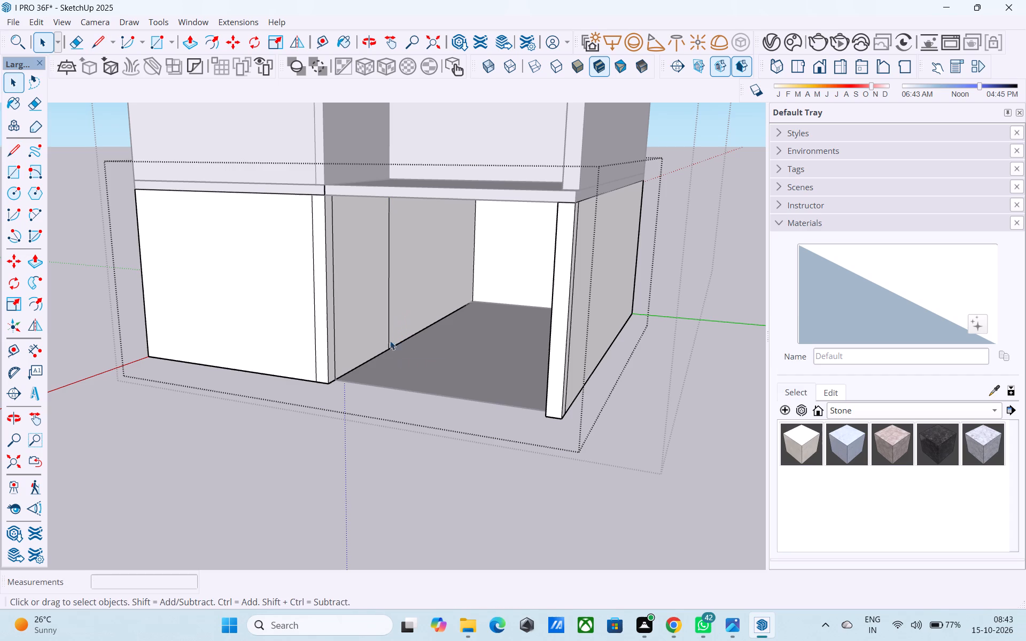
# Copy the vertical line on the inner side wall 6" toward the back to mark the partition thickness.
pyautogui.click(390, 339)
pyautogui.press('m')
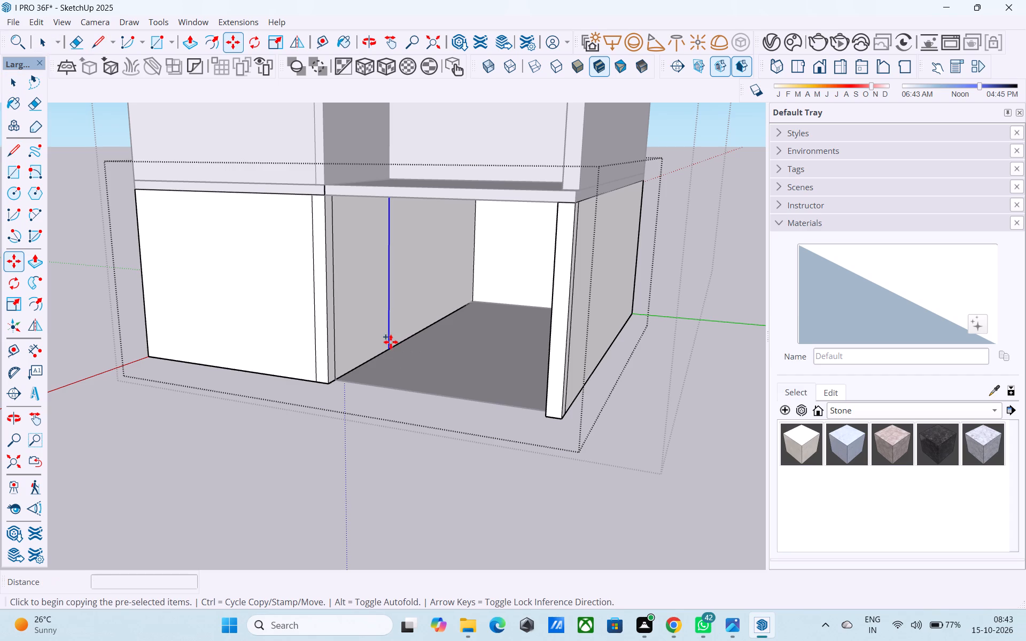
pyautogui.click(393, 343)
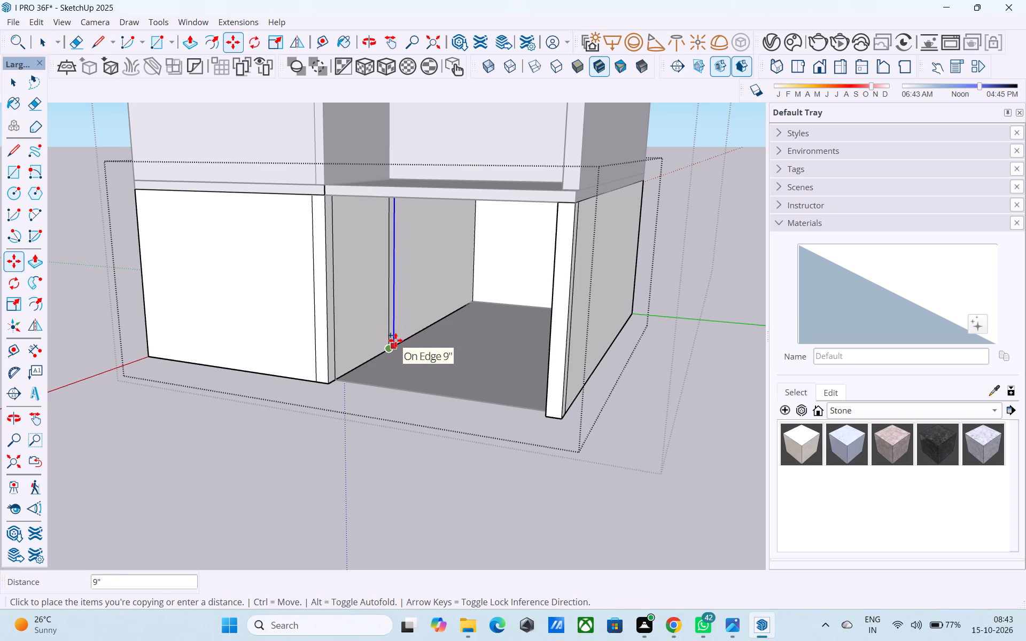
pyautogui.write('6"')
pyautogui.press('Return')
pyautogui.press('space')
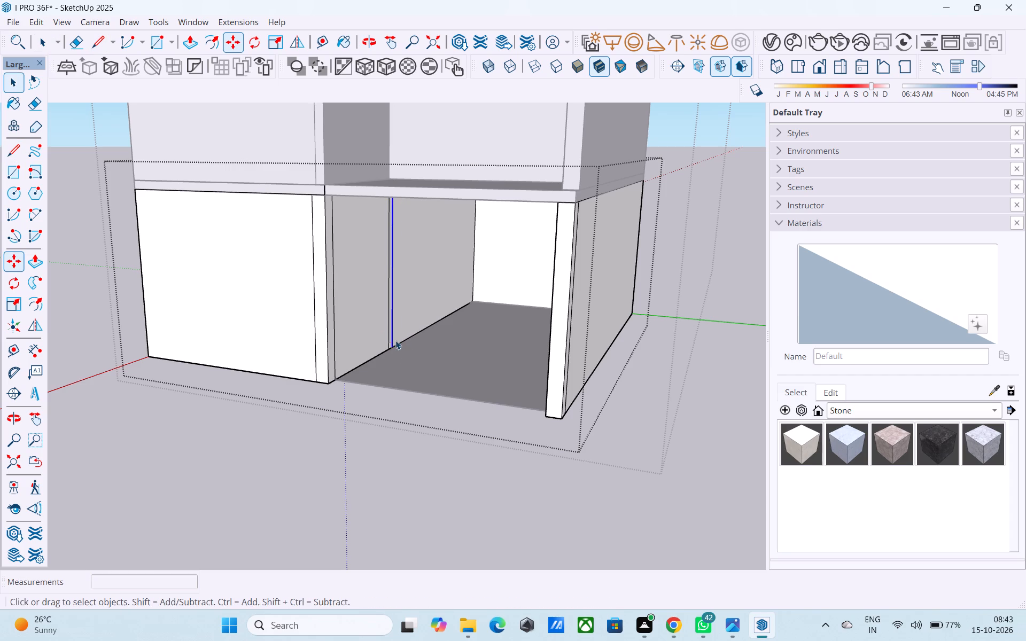
# Pull the 6" wide strip 11' 9" across the lower space to the opposite side wall, forming the partition.
pyautogui.scroll(9, 395, 339)
pyautogui.click(390, 320)
pyautogui.click(388, 318)
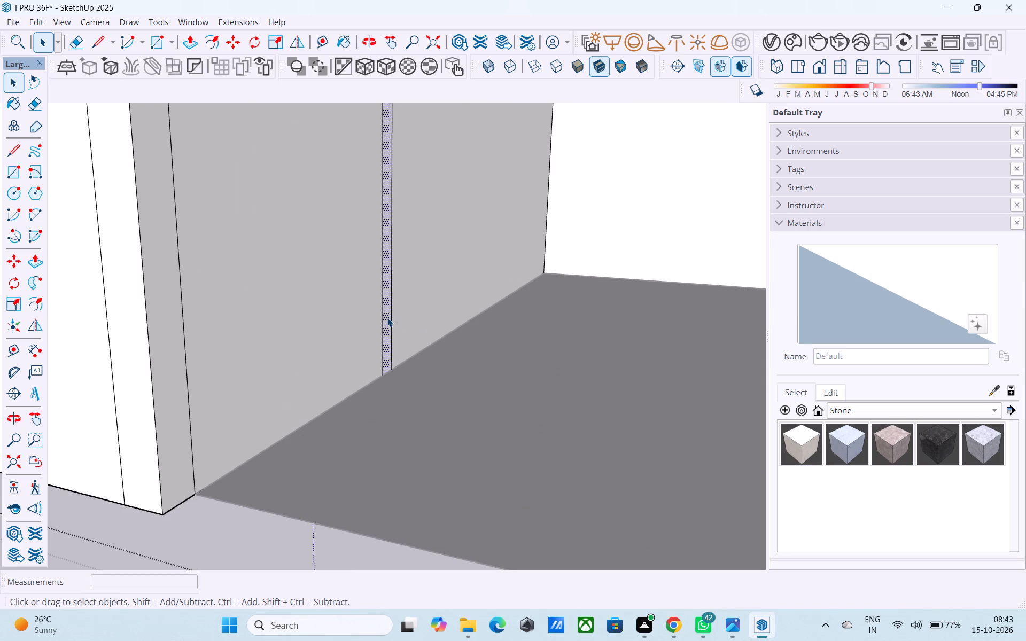
pyautogui.press('p')
pyautogui.click(387, 318)
pyautogui.scroll(-4, 415, 328)
pyautogui.moveTo(434, 338); pyautogui.dragTo(633, 325, button='middle')
pyautogui.click(730, 280)
pyautogui.scroll(-7, 500, 349)
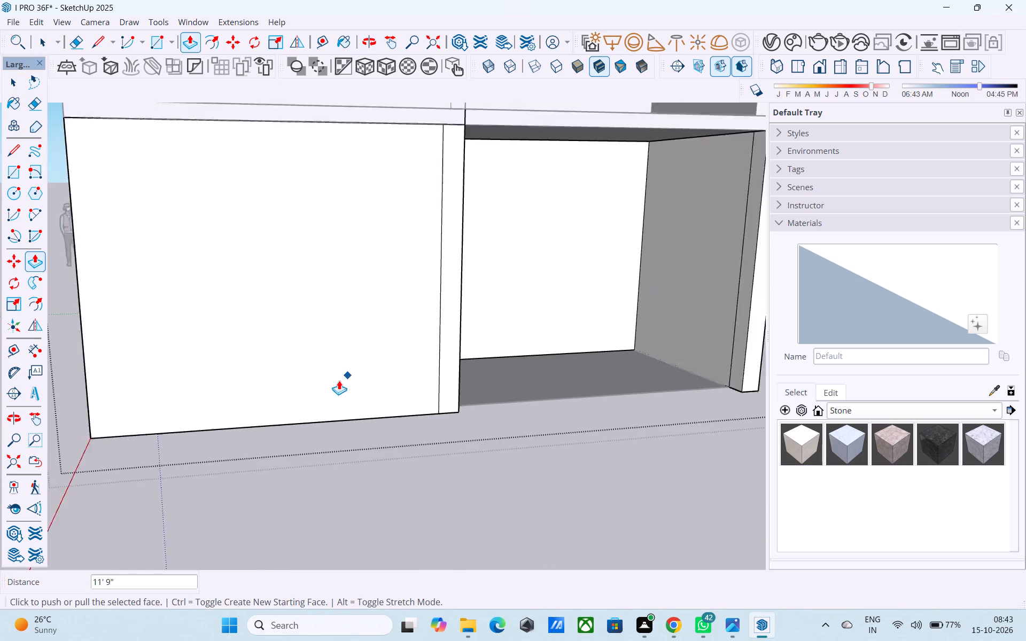
pyautogui.scroll(-5, 339, 380)
pyautogui.press('space')
# Place a vertical guide on the new lower partition, 2' in from its corner with the outer side wall.
pyautogui.keyDown('shift'); pyautogui.moveTo(543, 327); pyautogui.dragTo(486, 368, button='middle'); pyautogui.keyUp('shift')
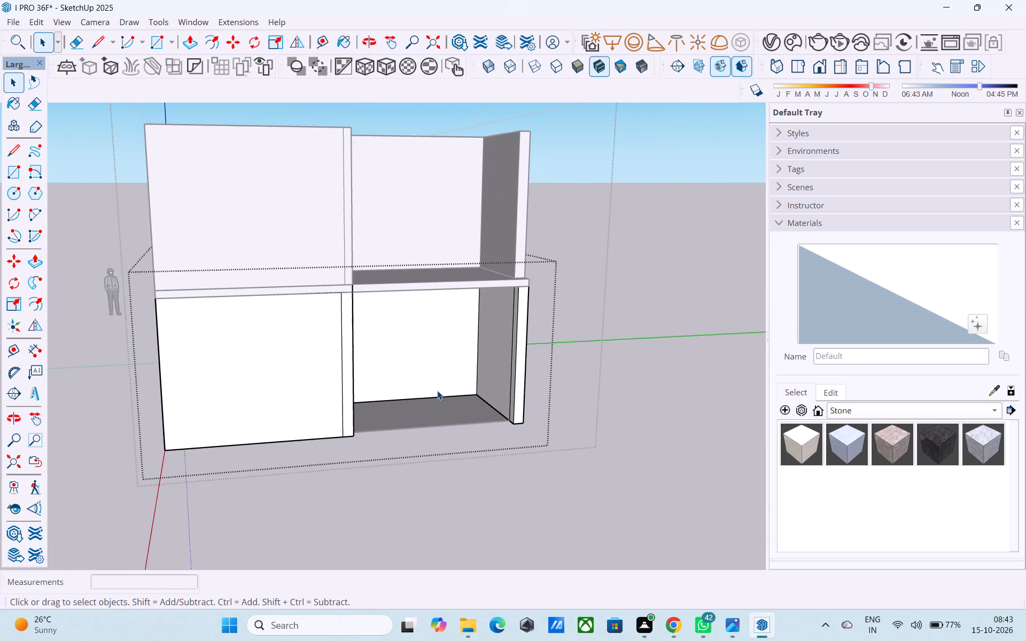
pyautogui.scroll(3, 437, 390)
pyautogui.press('t')
pyautogui.click(495, 347)
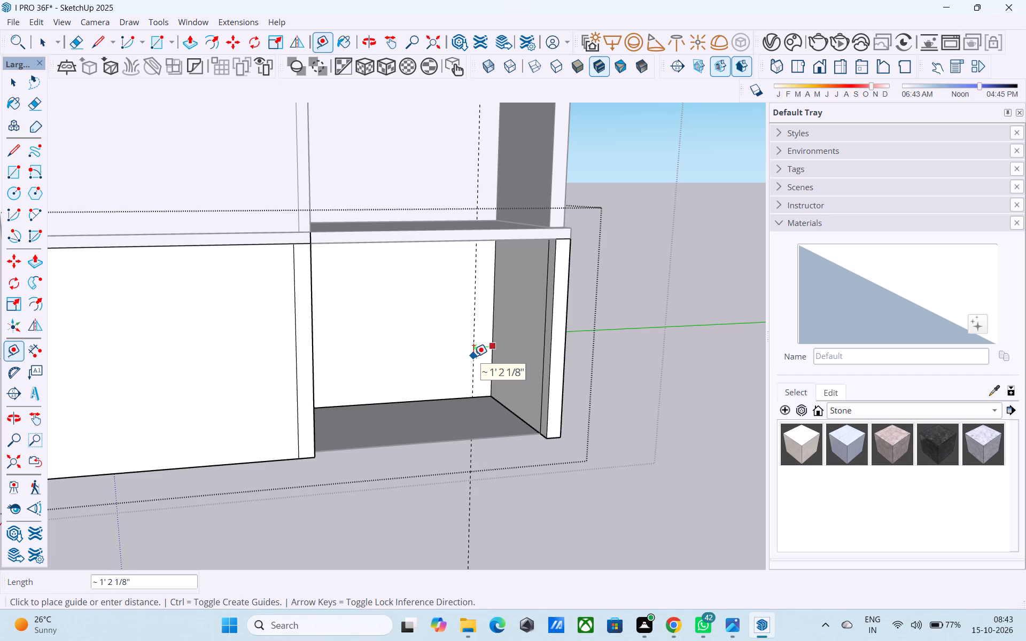
pyautogui.write("2'")
pyautogui.press('Return')
pyautogui.press('space')
pyautogui.moveTo(457, 356); pyautogui.dragTo(435, 405, button='middle')
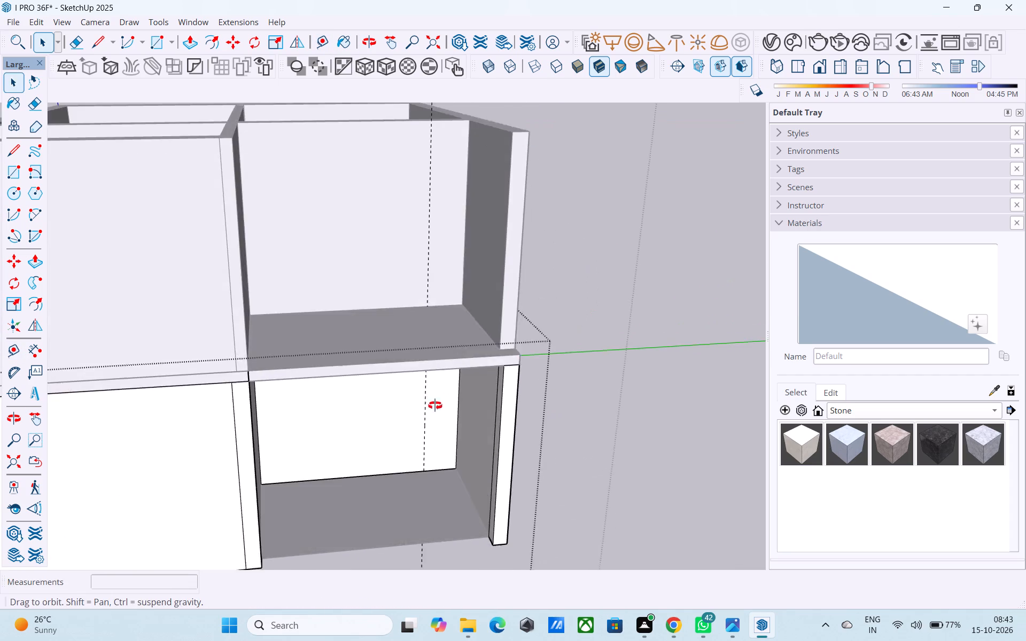
pyautogui.moveTo(435, 405); pyautogui.dragTo(434, 407, button='middle')
pyautogui.scroll(-4, 437, 407)
pyautogui.scroll(7, 419, 435)
pyautogui.moveTo(400, 442); pyautogui.dragTo(419, 437, button='middle')
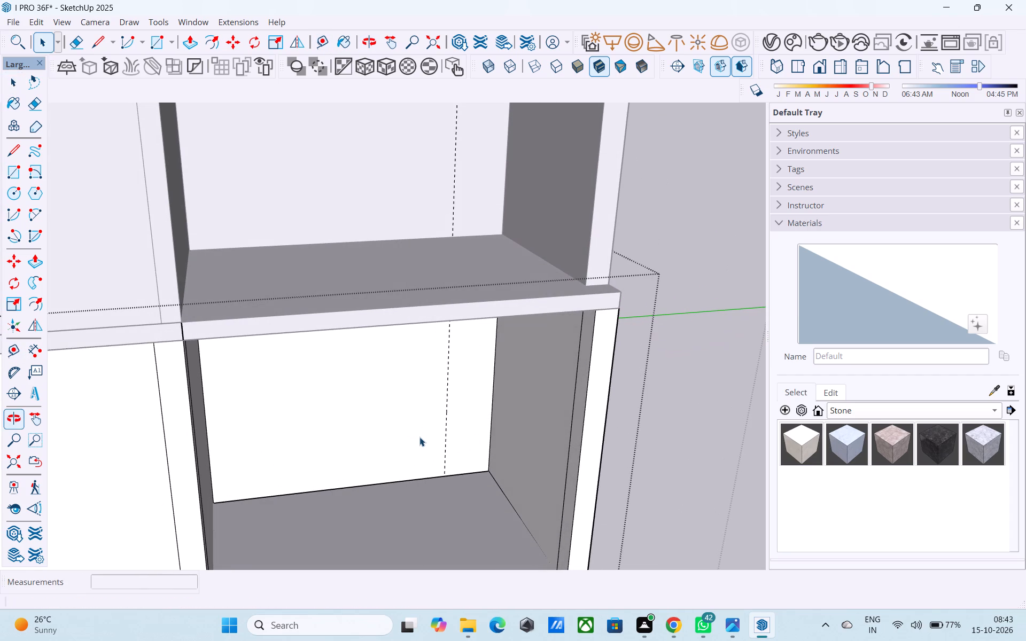
# Draw a 4' wide by 7' high doorway rectangle on the lower partition, starting where the guide meets the floor.
pyautogui.press('r')
pyautogui.click(444, 475)
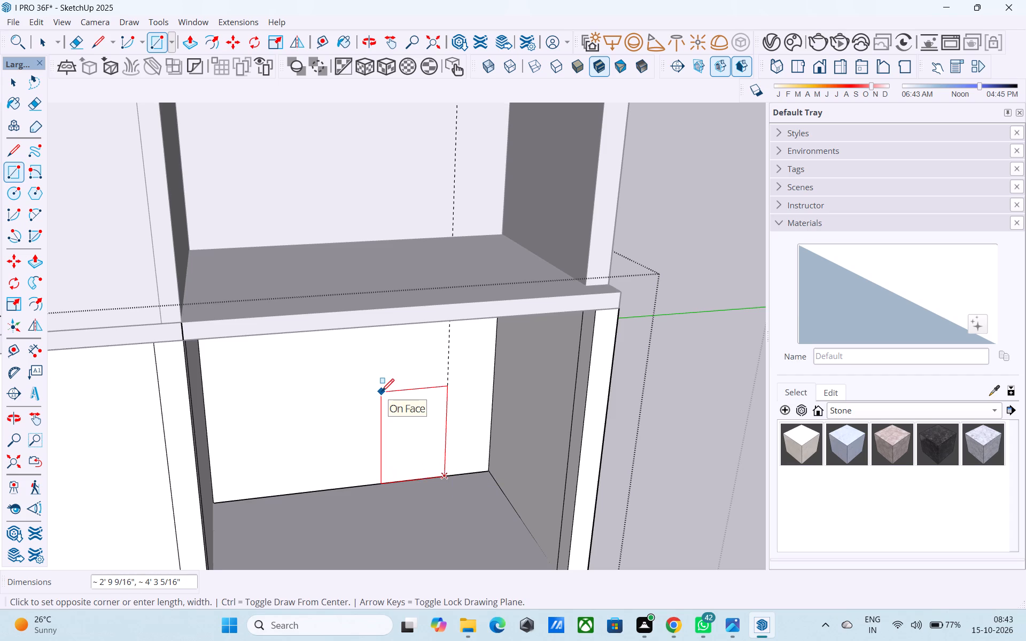
pyautogui.write("4'")
pyautogui.write(",7'")
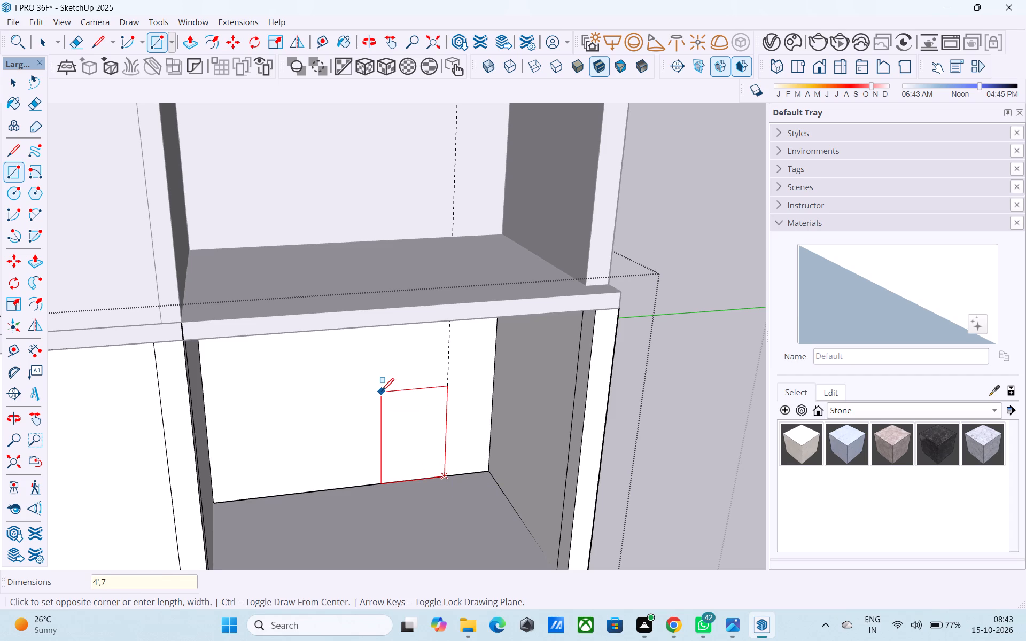
pyautogui.press('Return')
pyautogui.press('space')
# Offset the lower doorway rectangle inward by 3" to outline the door frame.
pyautogui.click(382, 392)
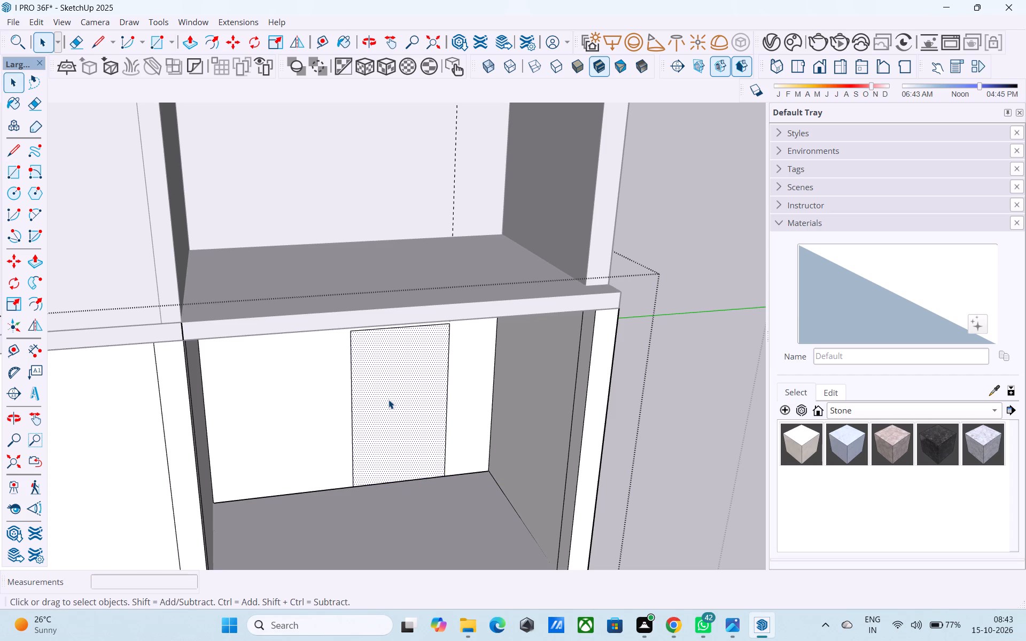
pyautogui.press('f')
pyautogui.click(388, 400)
pyautogui.write("3'")
pyautogui.press('Return')
pyautogui.write('3"')
pyautogui.press('Return')
pyautogui.press('space')
# Open the upper storey for editing and place a vertical guide on its partition, 2' from the outer side wall.
pyautogui.scroll(-1, 536, 409)
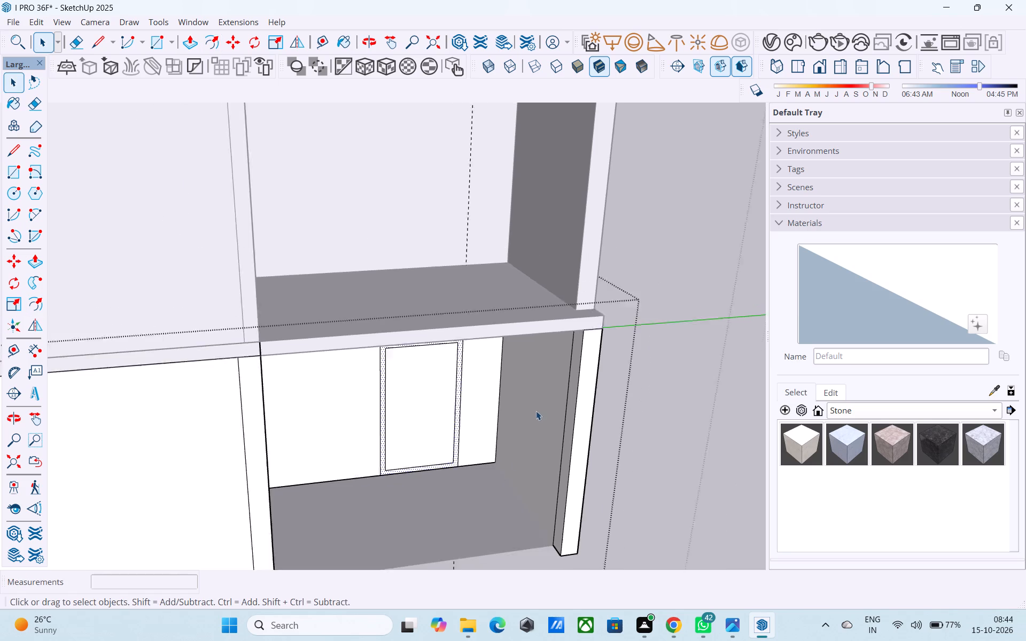
pyautogui.scroll(-2, 536, 411)
pyautogui.keyDown('shift'); pyautogui.moveTo(534, 412); pyautogui.dragTo(546, 529, button='middle'); pyautogui.keyUp('shift')
pyautogui.scroll(-5, 484, 394)
pyautogui.moveTo(489, 499); pyautogui.dragTo(492, 419, button='middle')
pyautogui.doubleClick(478, 286)
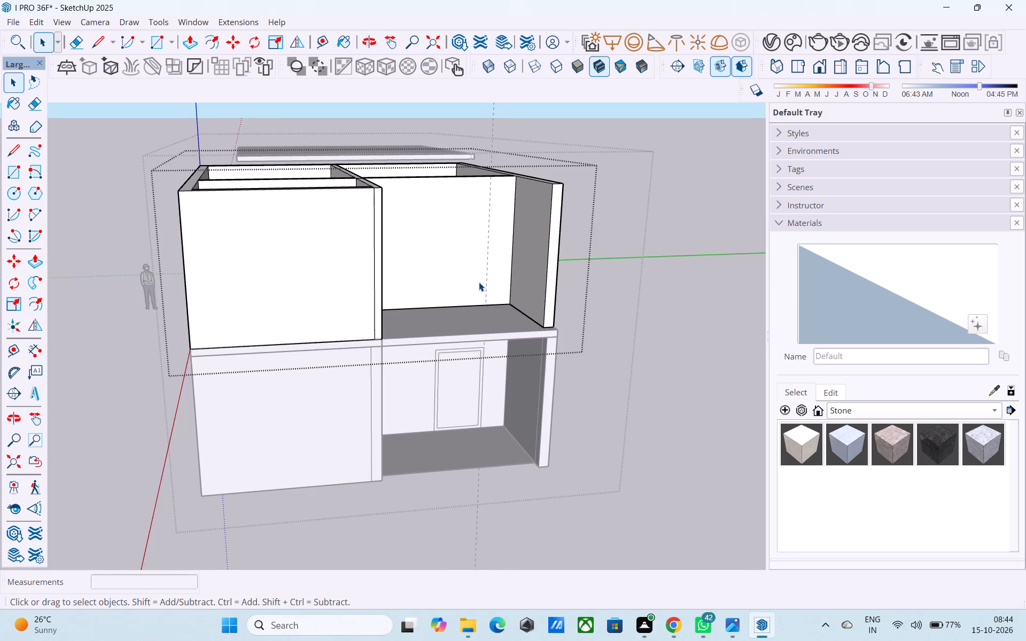
pyautogui.moveTo(480, 282); pyautogui.dragTo(482, 325, button='middle')
pyautogui.press('t')
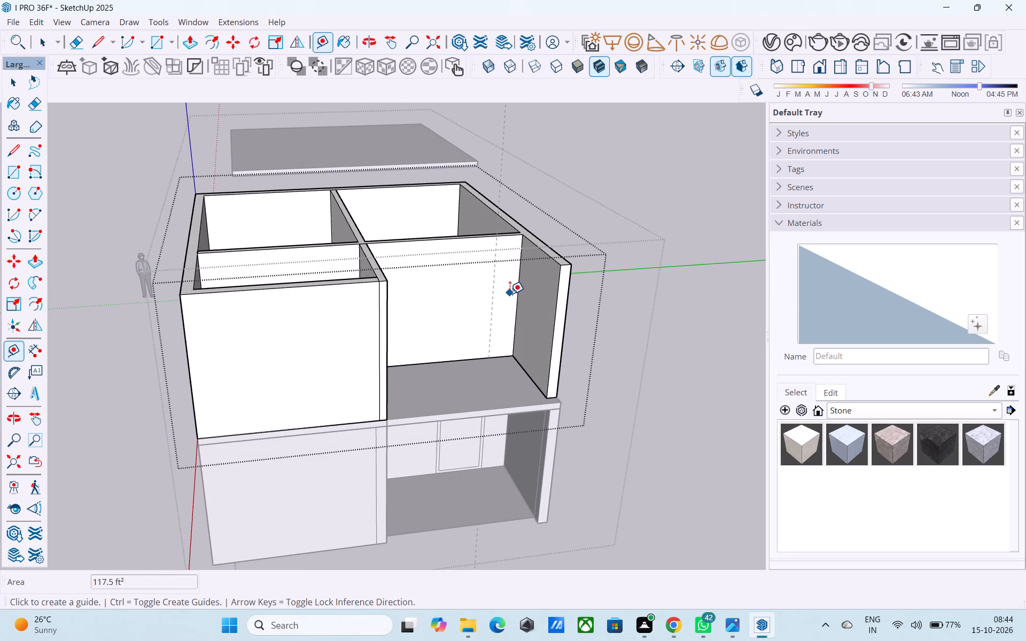
pyautogui.click(519, 295)
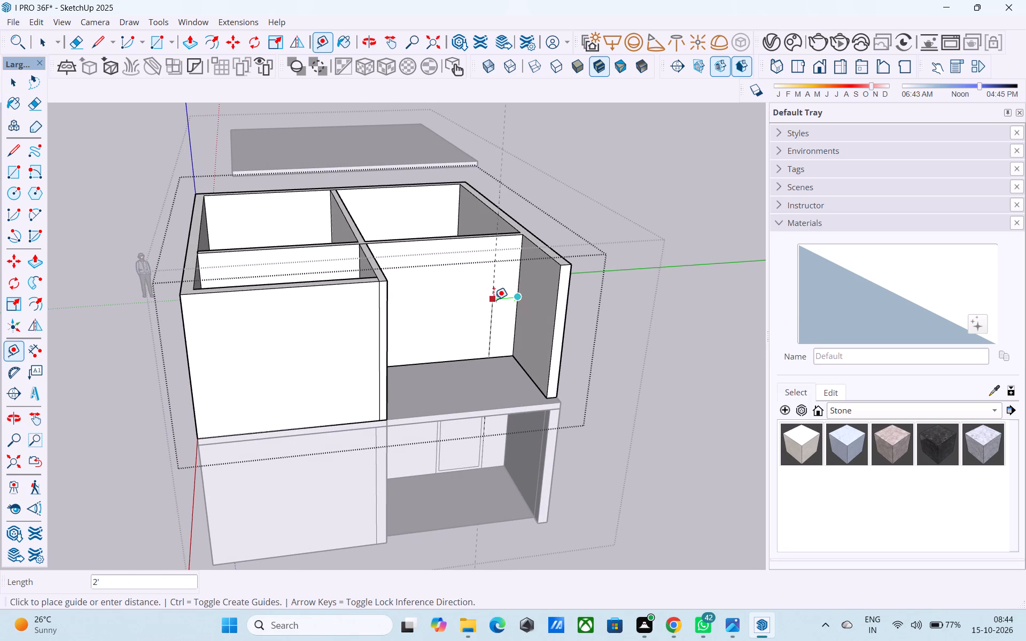
pyautogui.click(495, 300)
pyautogui.press('space')
# Draw a 4' wide by 7' high doorway rectangle on the upper partition, starting at the guide's floor point.
pyautogui.press('r')
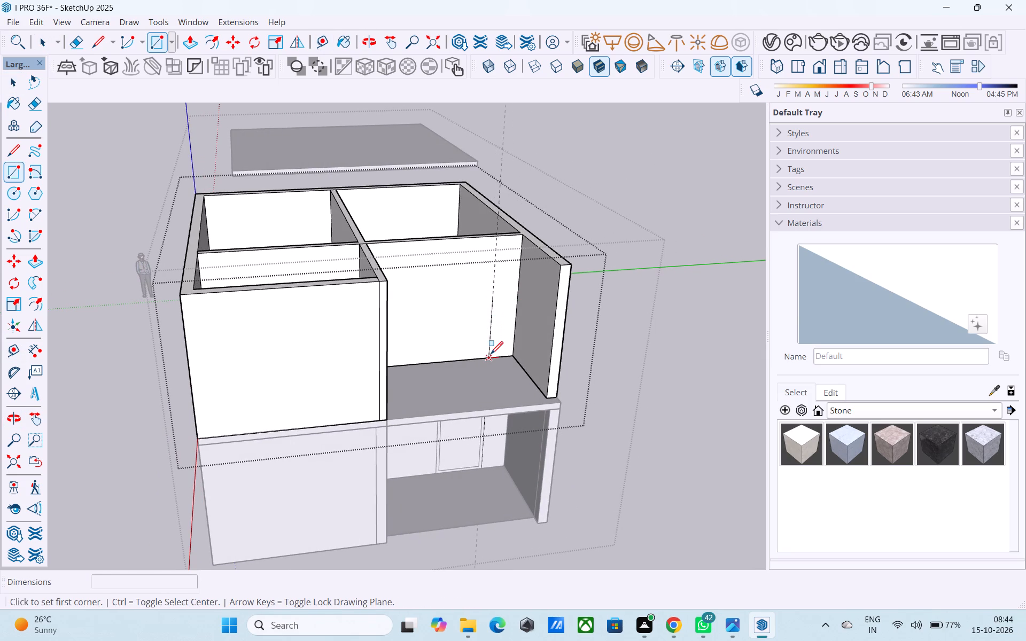
pyautogui.click(491, 355)
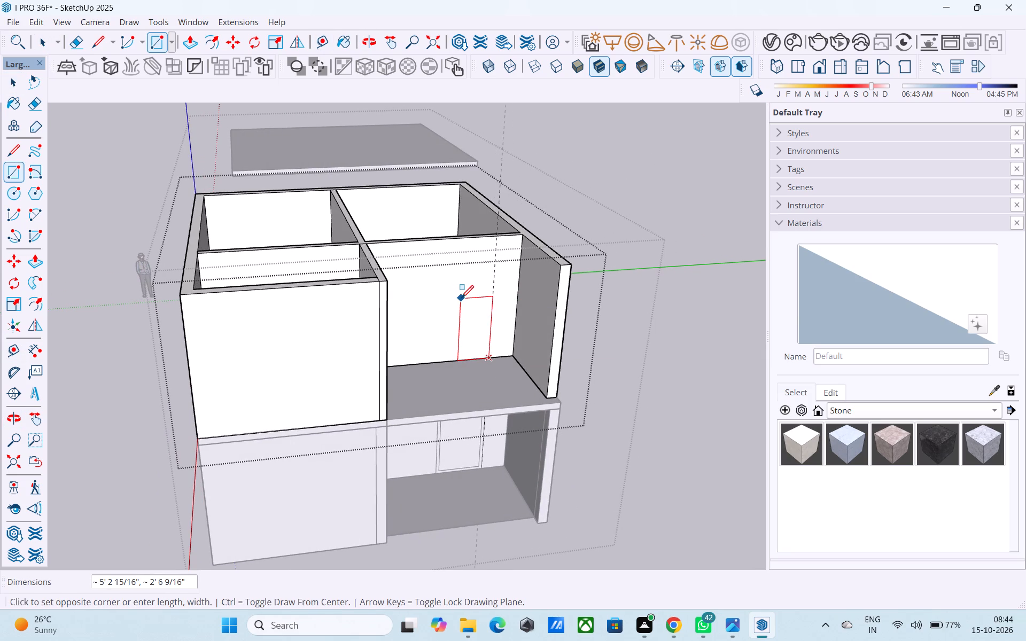
pyautogui.write("4',7/")
pyautogui.press('BackSpace')
pyautogui.press("'")
pyautogui.press('Return')
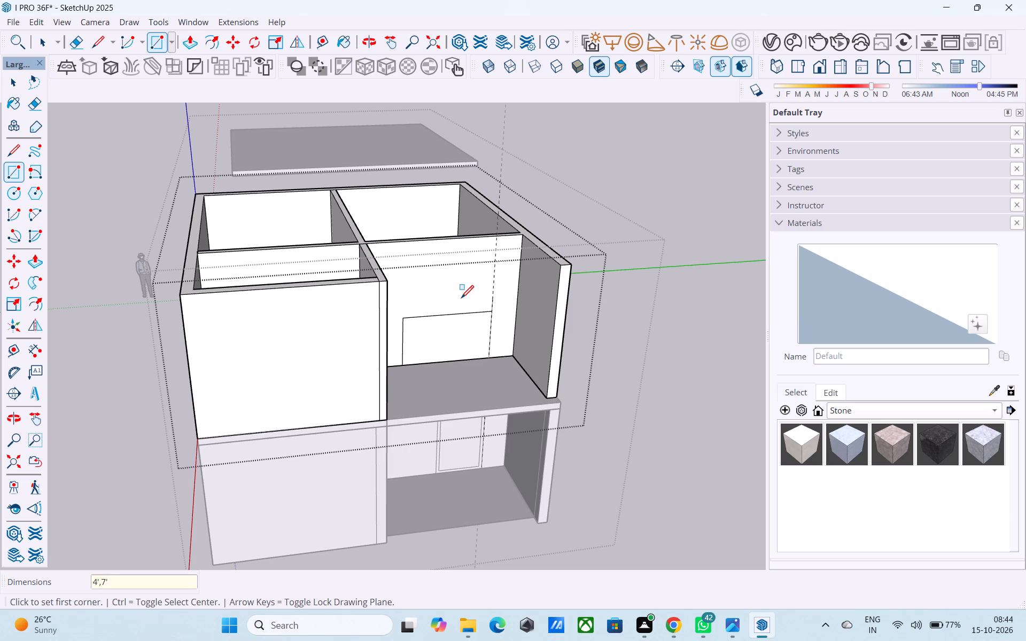
pyautogui.write("7',4'")
pyautogui.press('Return')
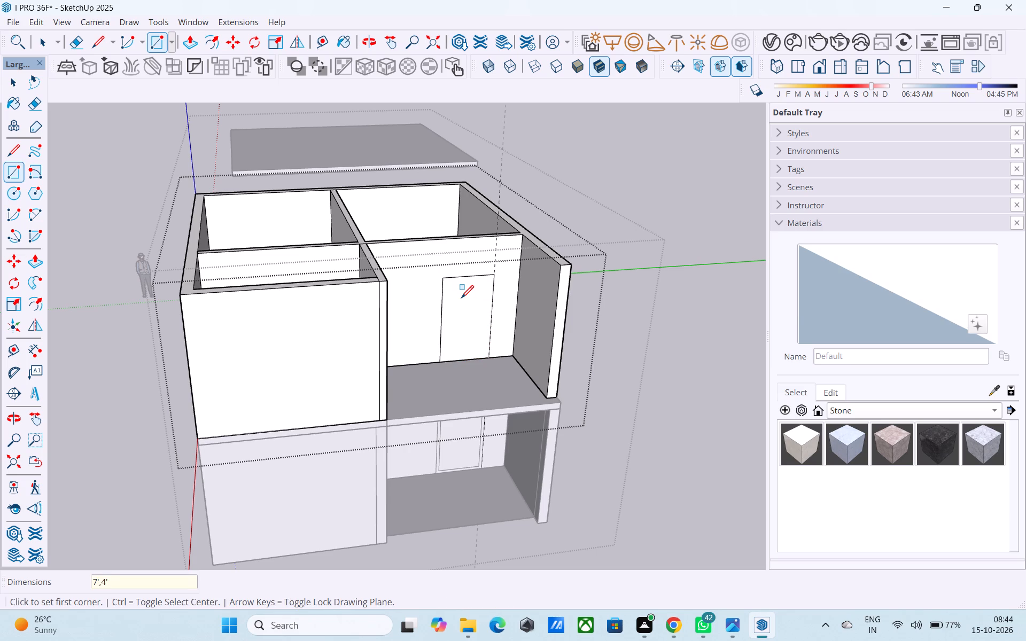
# Offset the upper doorway rectangle inward by 3" to outline the door frame.
pyautogui.press('space')
pyautogui.click(461, 299)
pyautogui.press('f')
pyautogui.click(463, 299)
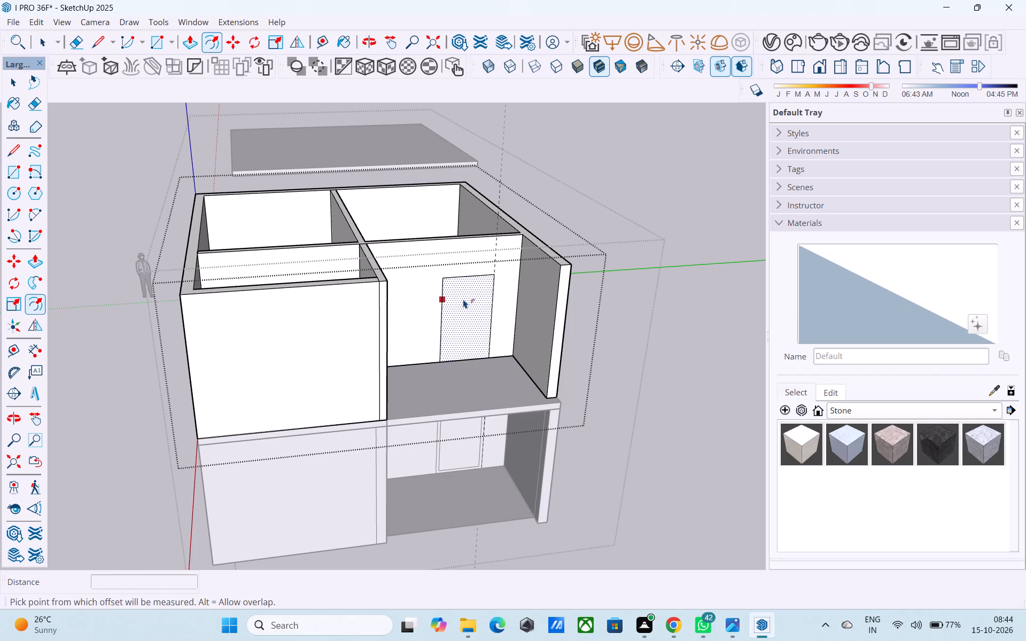
pyautogui.write('3"')
pyautogui.press('Return')
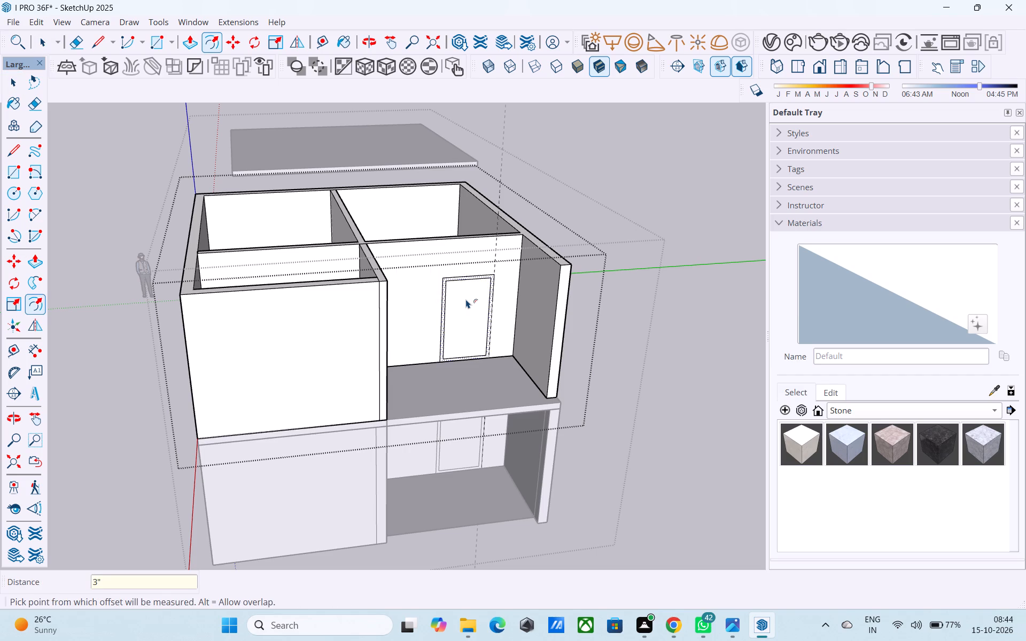
# Push the inner face of the upper doorway outline back through the partition to cut the opening.
pyautogui.press('space')
pyautogui.click(470, 296)
pyautogui.press('p')
pyautogui.click(470, 296)
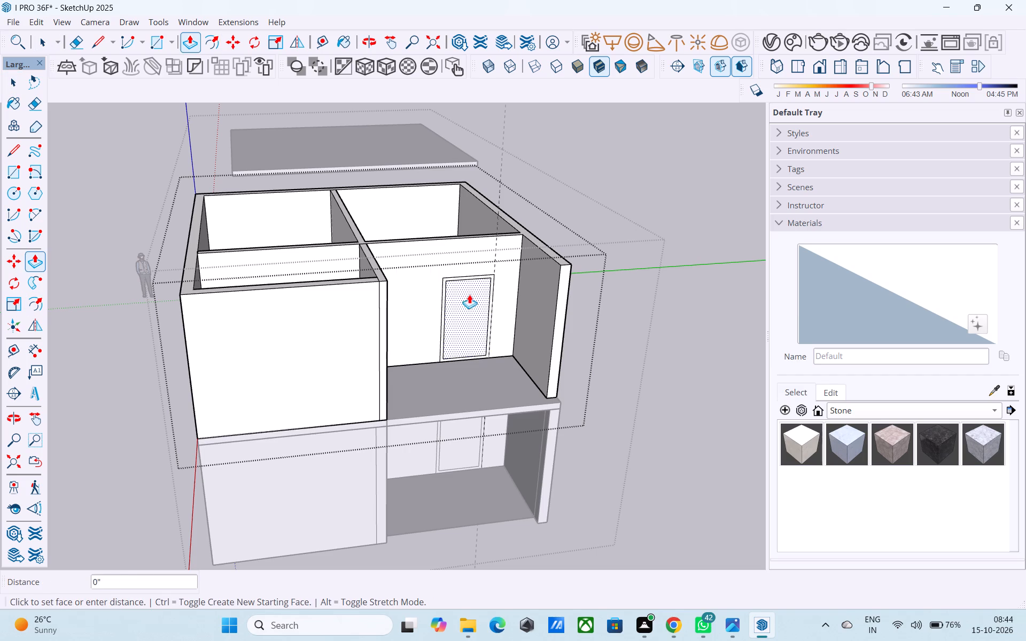
pyautogui.click(468, 291)
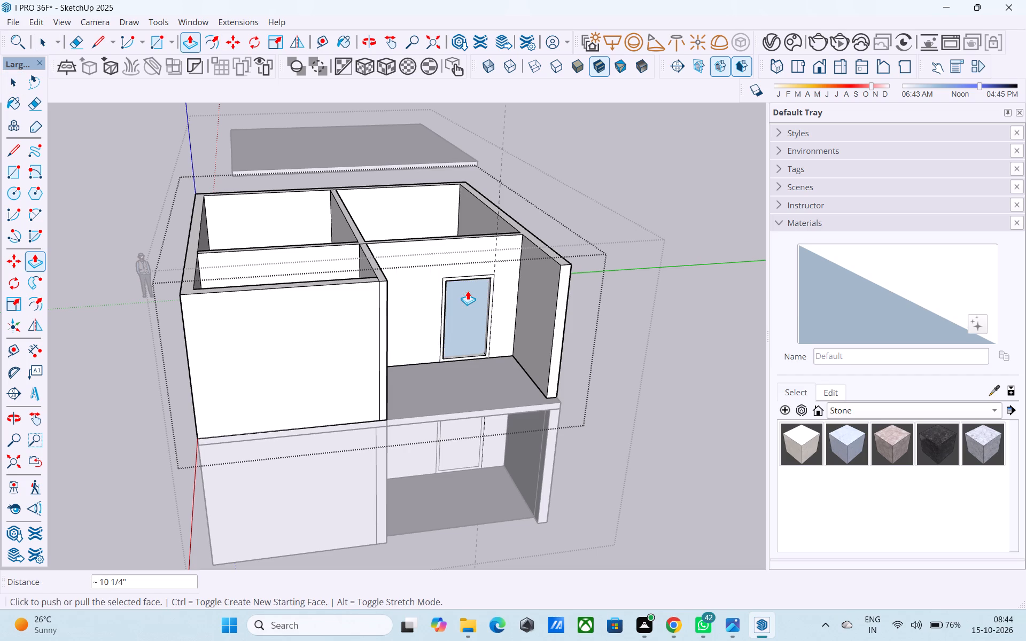
pyautogui.hotkey('ctrl', 'z')
pyautogui.click(469, 293)
pyautogui.moveTo(457, 256); pyautogui.dragTo(475, 381, button='middle')
pyautogui.scroll(4, 495, 417)
pyautogui.click(495, 417)
pyautogui.press('space')
# Open the lower storey for editing and push its inner doorway face back 6" through the partition to cut the opening.
pyautogui.moveTo(495, 437); pyautogui.dragTo(448, 277, button='middle')
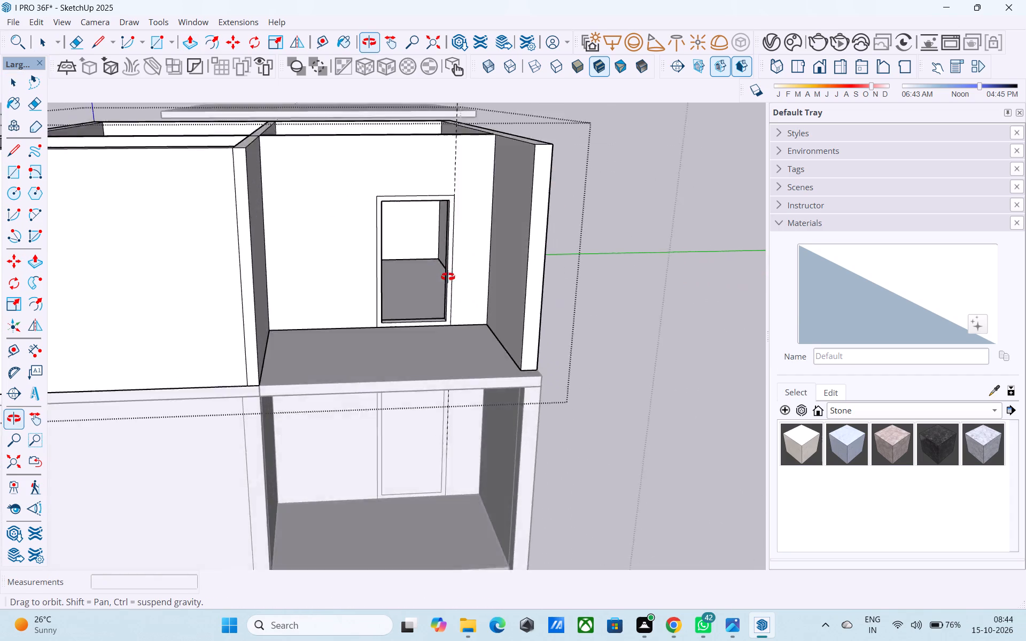
pyautogui.moveTo(448, 277); pyautogui.dragTo(450, 273, button='middle')
pyautogui.scroll(-5, 455, 262)
pyautogui.doubleClick(429, 380)
pyautogui.scroll(3, 430, 375)
pyautogui.click(430, 374)
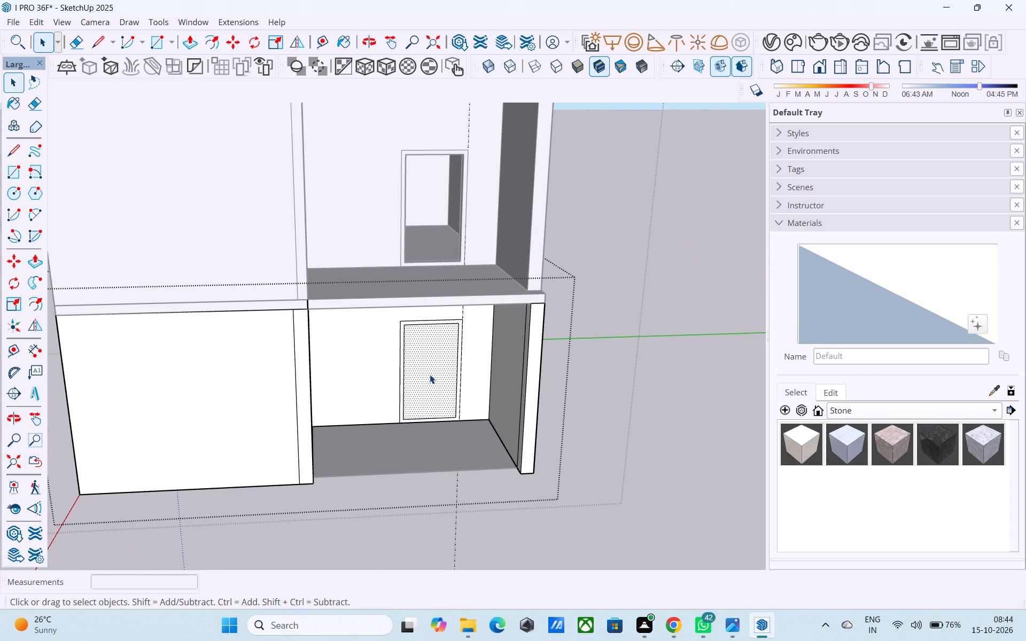
pyautogui.press('p')
pyautogui.click(430, 374)
pyautogui.click(434, 361)
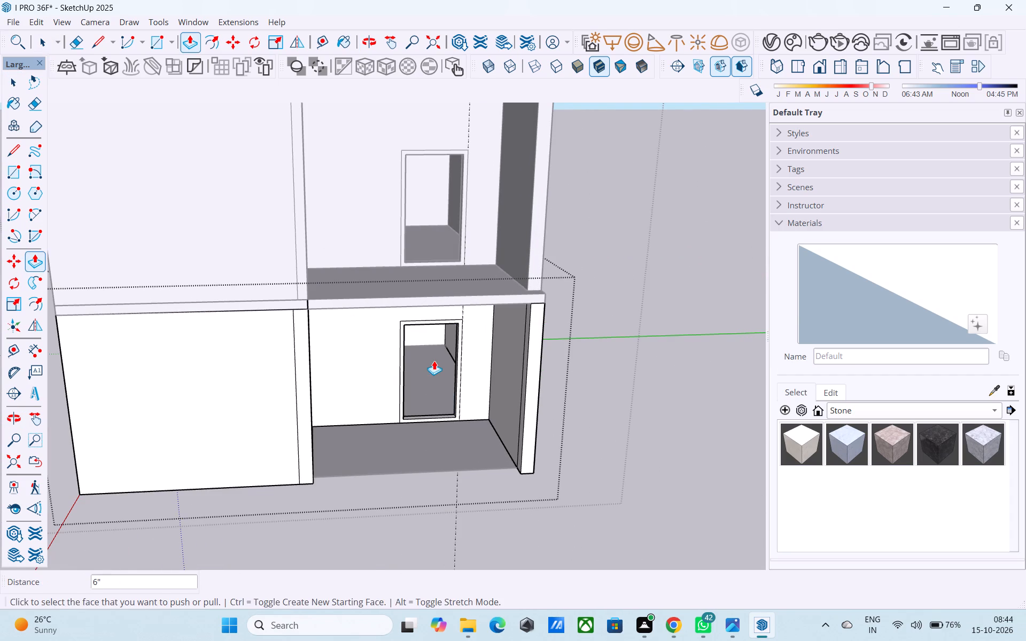
pyautogui.press('space')
# Leave the lower storey's group and save the model.
pyautogui.scroll(-5, 447, 376)
pyautogui.moveTo(444, 372); pyautogui.dragTo(489, 417, button='middle')
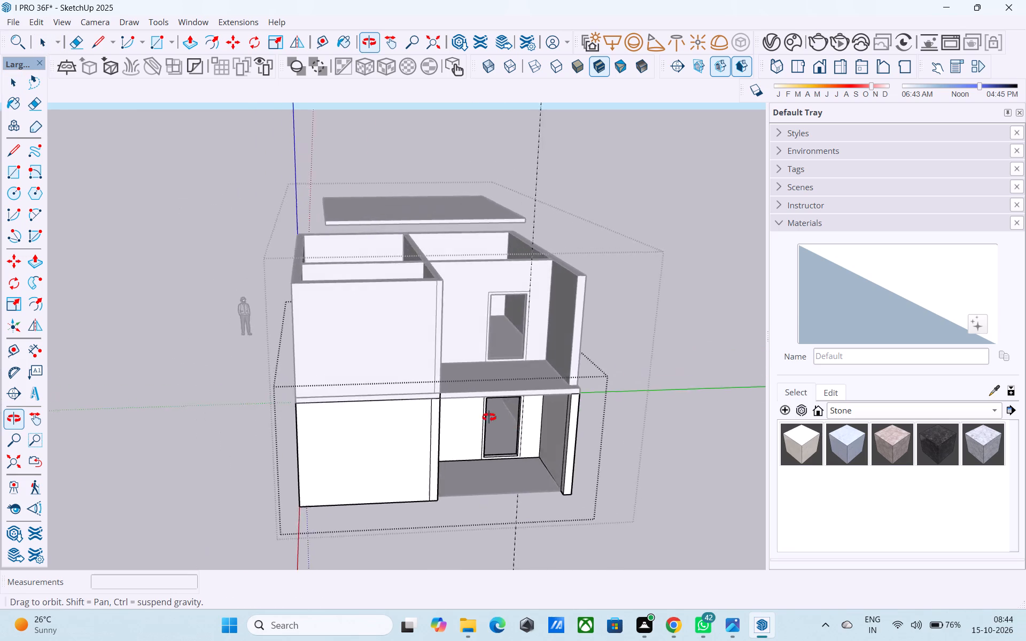
pyautogui.moveTo(489, 417); pyautogui.dragTo(421, 396, button='middle')
pyautogui.moveTo(374, 321); pyautogui.dragTo(410, 353, button='middle')
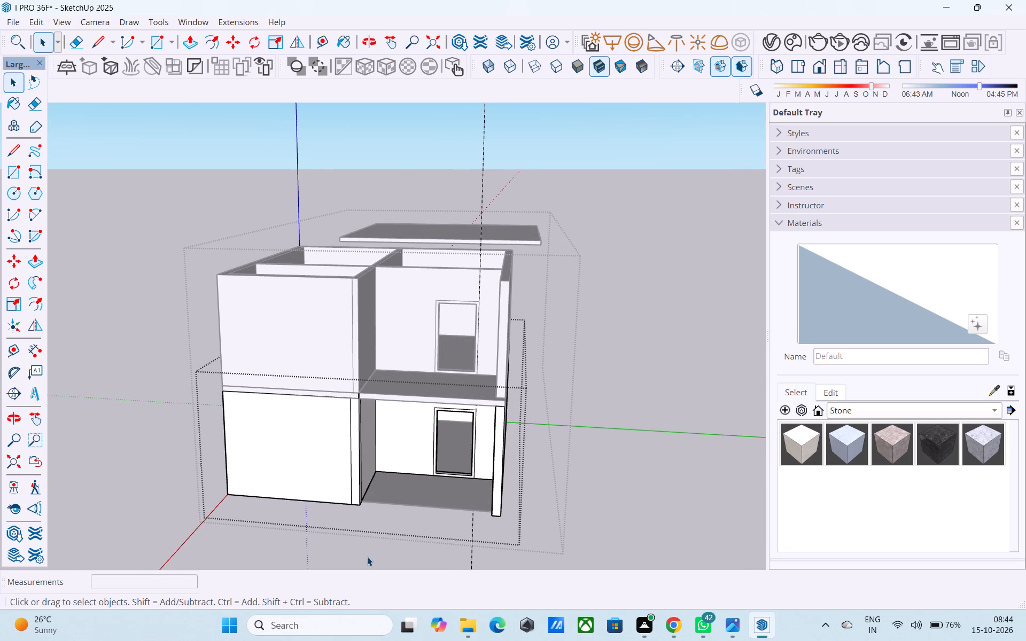
pyautogui.click(367, 557)
pyautogui.moveTo(489, 494); pyautogui.dragTo(495, 464, button='middle')
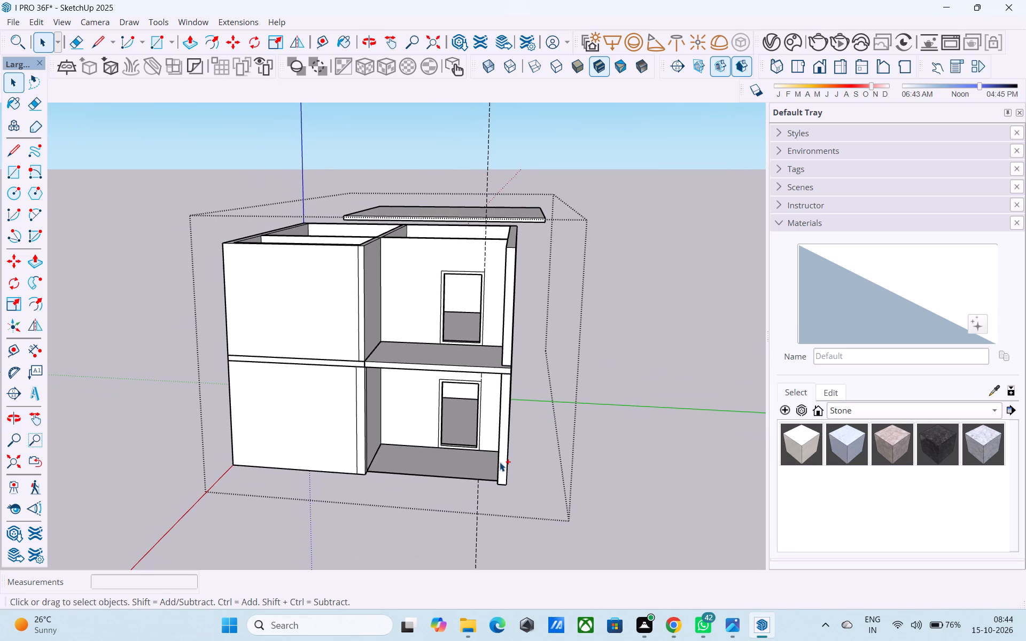
pyautogui.hotkey('ctrl', 's')
# Copy the vertical line near the inner end of the lower storey's front wall 3" toward the open front room.
pyautogui.moveTo(500, 462); pyautogui.dragTo(636, 467, button='middle')
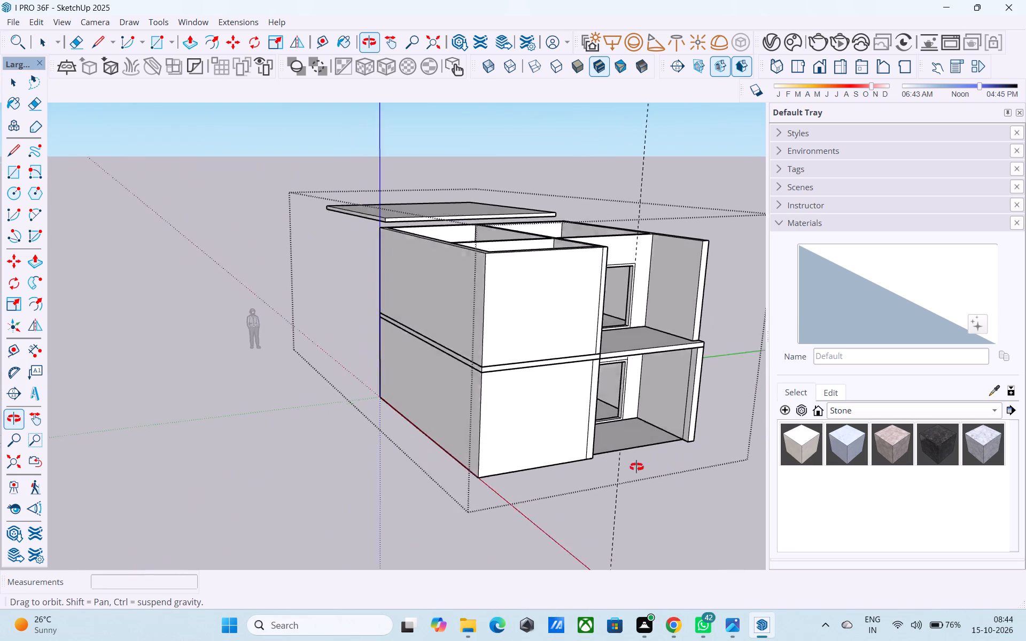
pyautogui.moveTo(636, 467); pyautogui.dragTo(494, 469, button='middle')
pyautogui.moveTo(436, 385); pyautogui.dragTo(431, 434, button='middle')
pyautogui.moveTo(431, 434); pyautogui.dragTo(533, 418, button='middle')
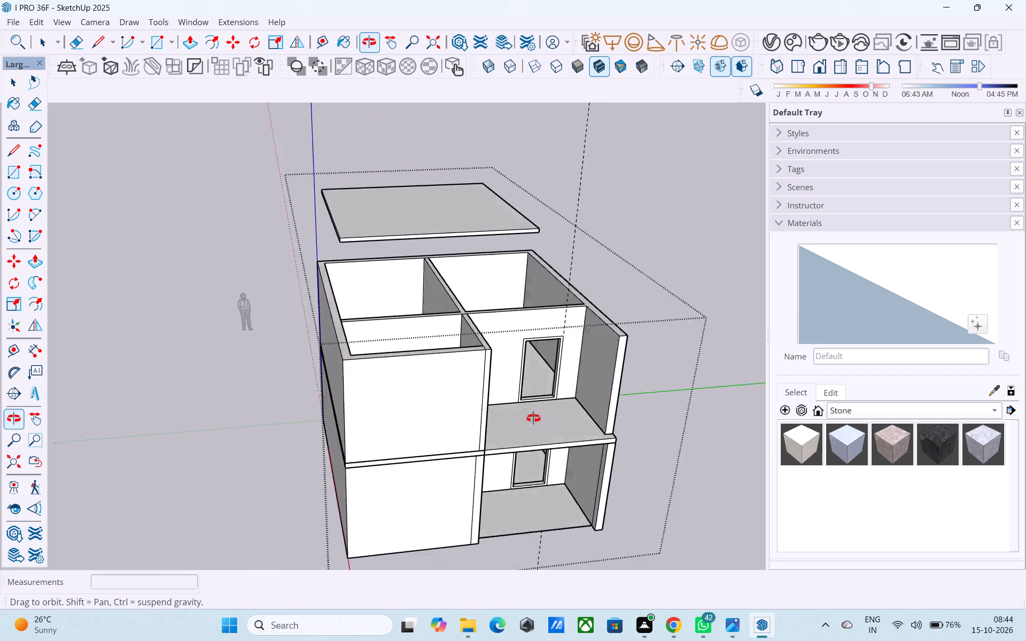
pyautogui.moveTo(533, 418); pyautogui.dragTo(461, 343, button='middle')
pyautogui.keyDown('shift'); pyautogui.moveTo(447, 360); pyautogui.dragTo(460, 348, button='middle'); pyautogui.keyUp('shift')
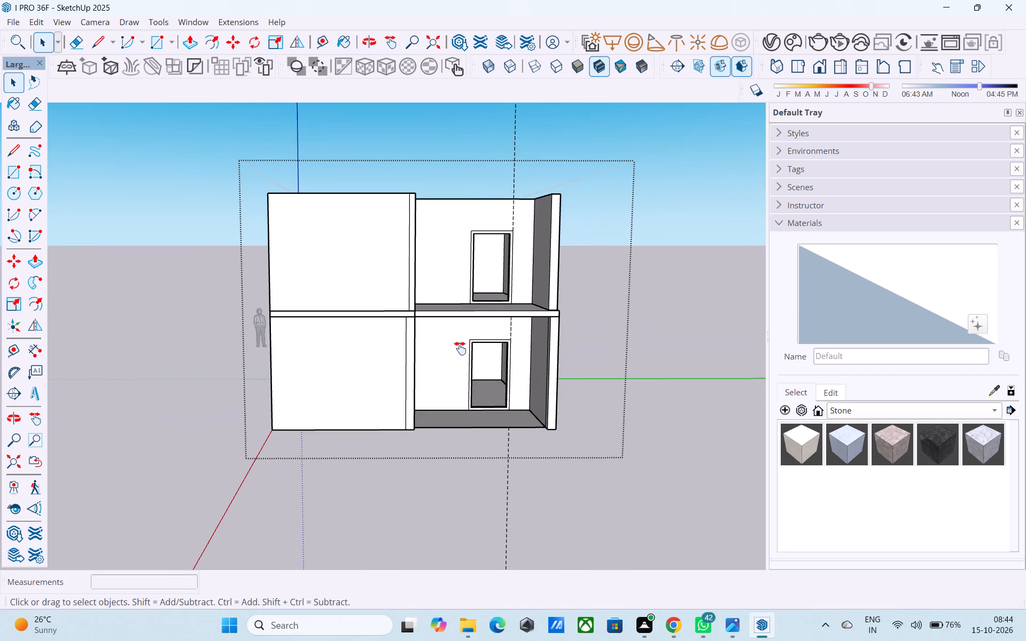
pyautogui.keyDown('shift'); pyautogui.moveTo(460, 348); pyautogui.dragTo(518, 345, button='middle'); pyautogui.keyUp('shift')
pyautogui.scroll(4, 502, 351)
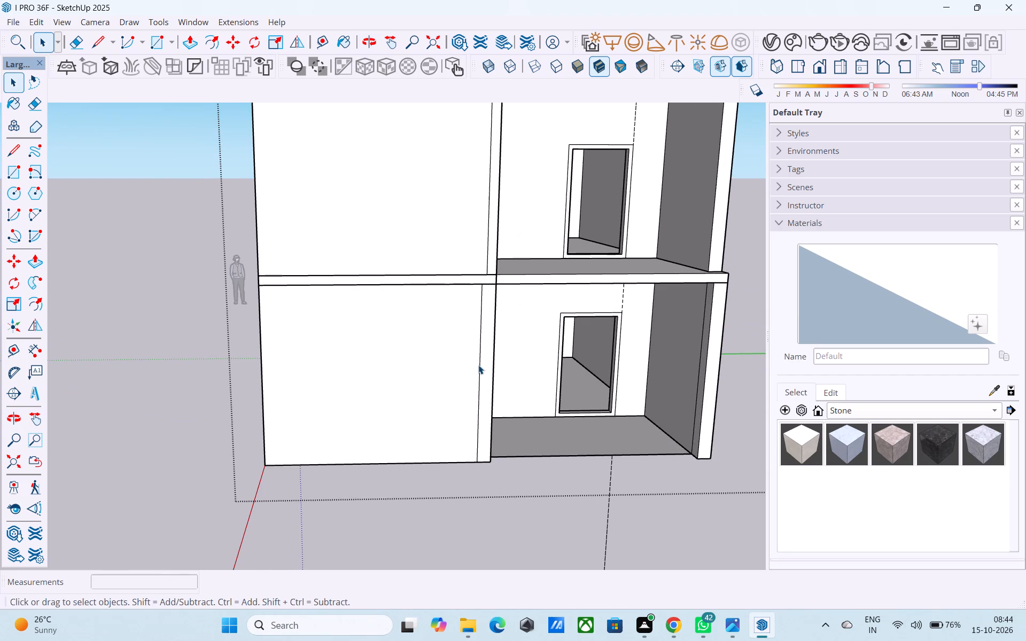
pyautogui.click(479, 365)
pyautogui.doubleClick(479, 365)
pyautogui.click(479, 365)
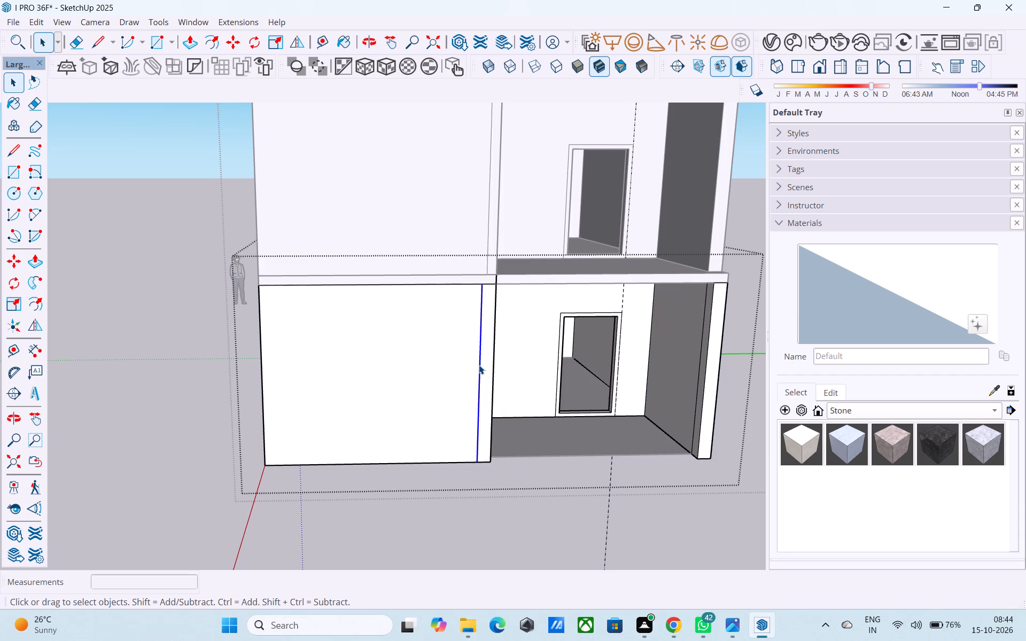
pyautogui.press('m')
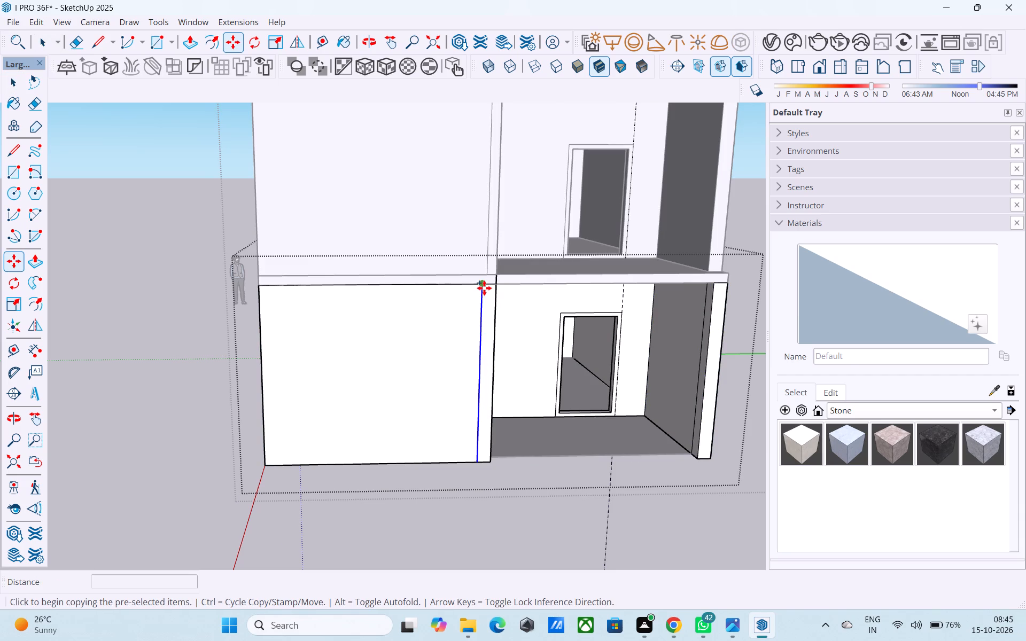
pyautogui.click(484, 288)
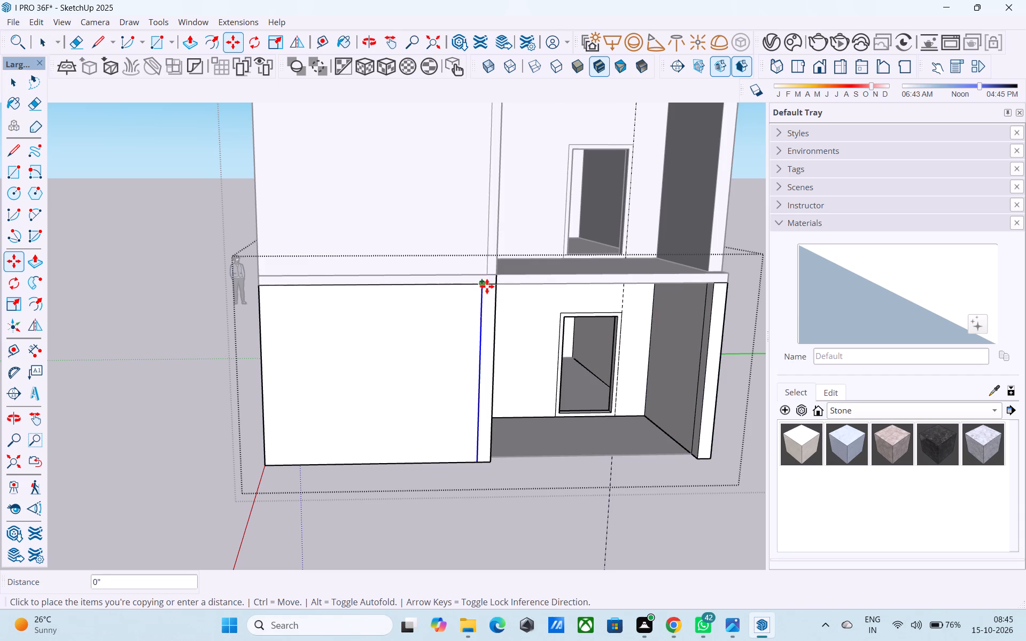
pyautogui.scroll(5, 485, 286)
pyautogui.click(483, 283)
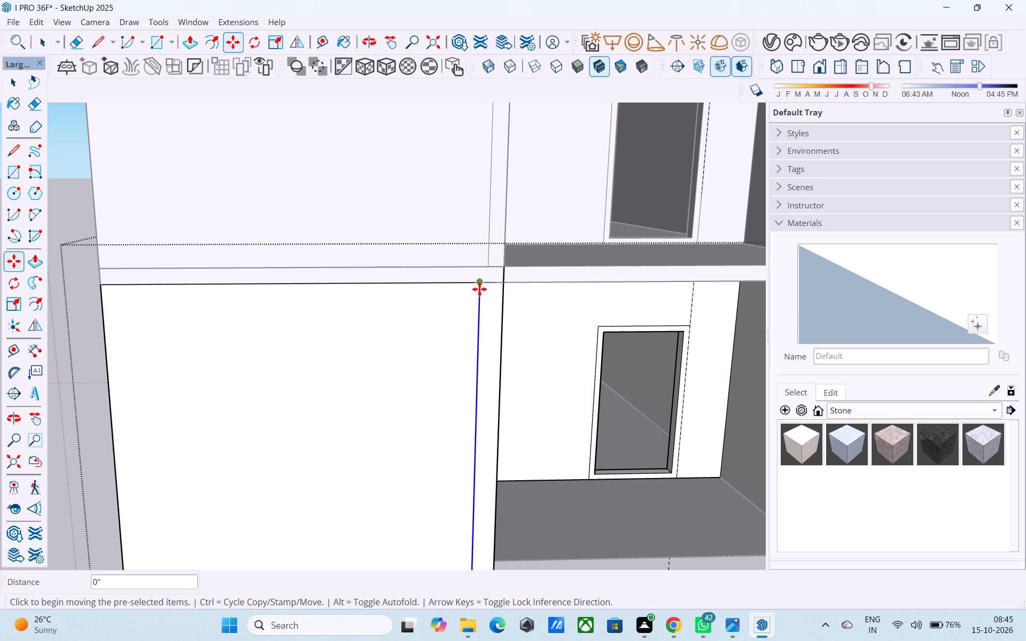
pyautogui.click(479, 289)
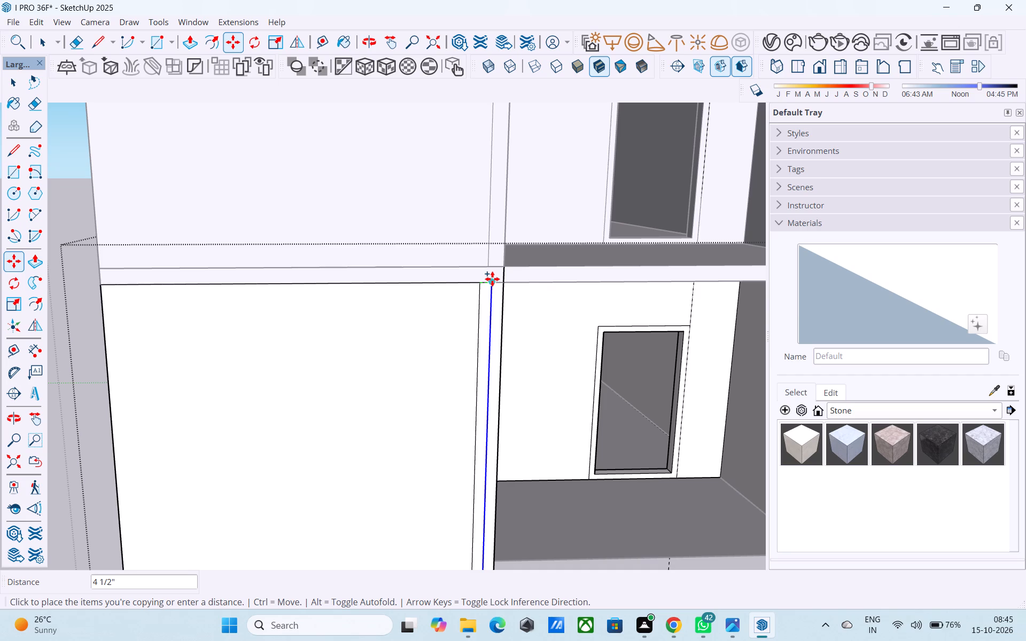
pyautogui.write('3"')
pyautogui.press('Return')
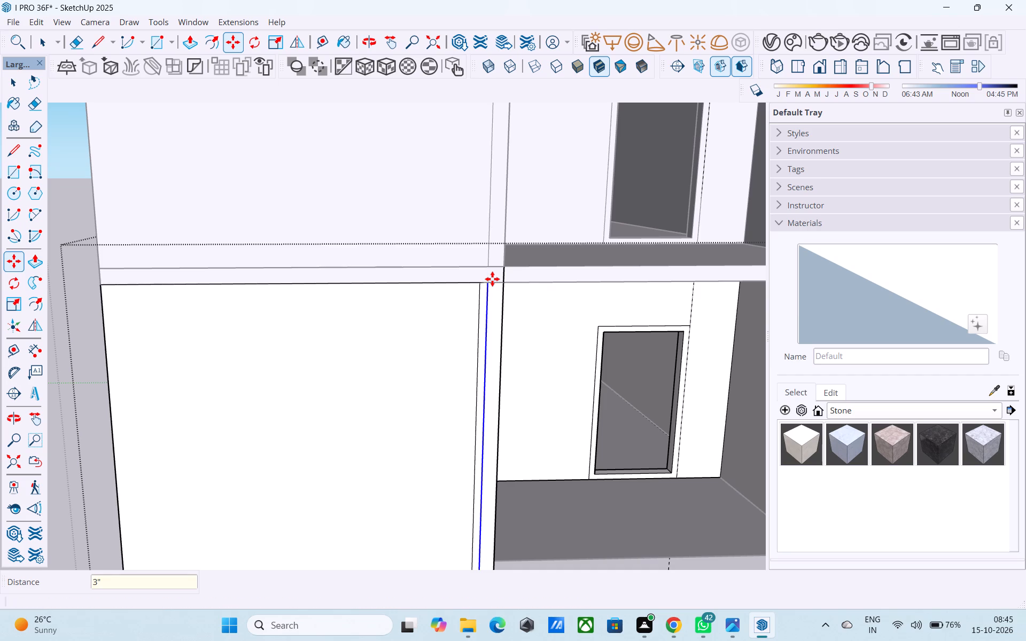
# Erase the original vertical line on the lower front wall, leaving only the copy nearer the open room.
pyautogui.press('e')
pyautogui.click(479, 319)
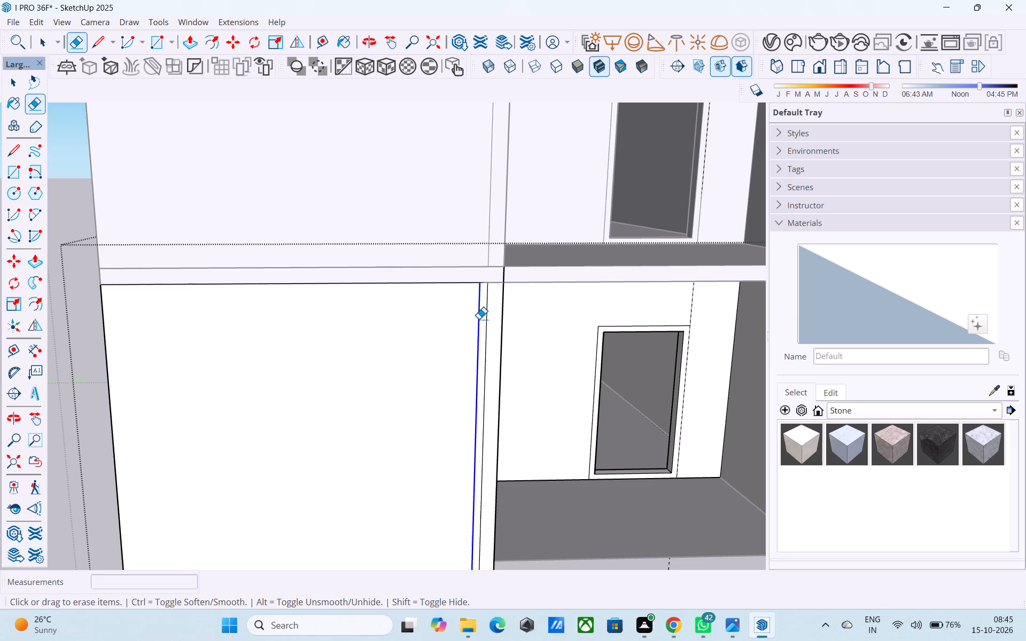
pyautogui.scroll(-15, 447, 340)
pyautogui.press('space')
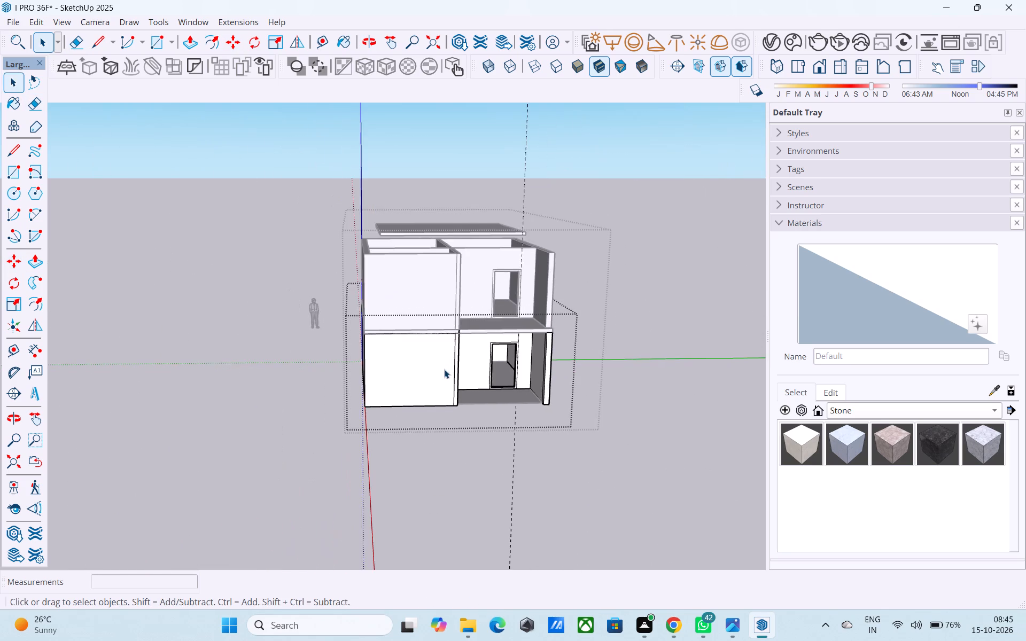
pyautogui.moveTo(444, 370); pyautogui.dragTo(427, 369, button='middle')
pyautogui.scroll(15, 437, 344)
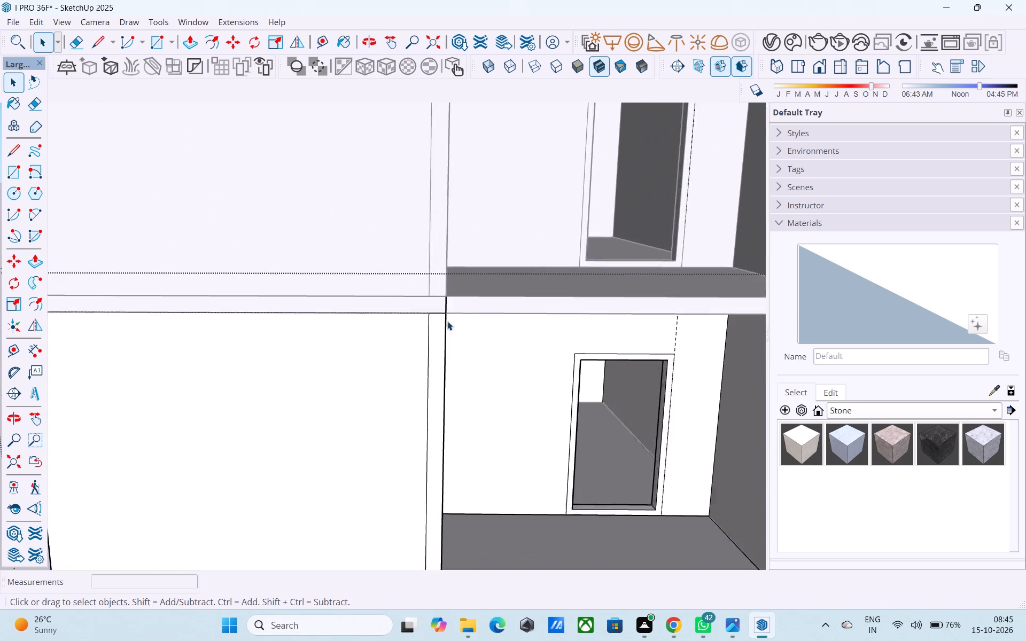
# Erase the short leftover vertical line at the top inner end of the lower front wall and leave the storey's group.
pyautogui.scroll(2, 447, 321)
pyautogui.press('e')
pyautogui.click(447, 304)
pyautogui.press('space')
pyautogui.click(438, 301)
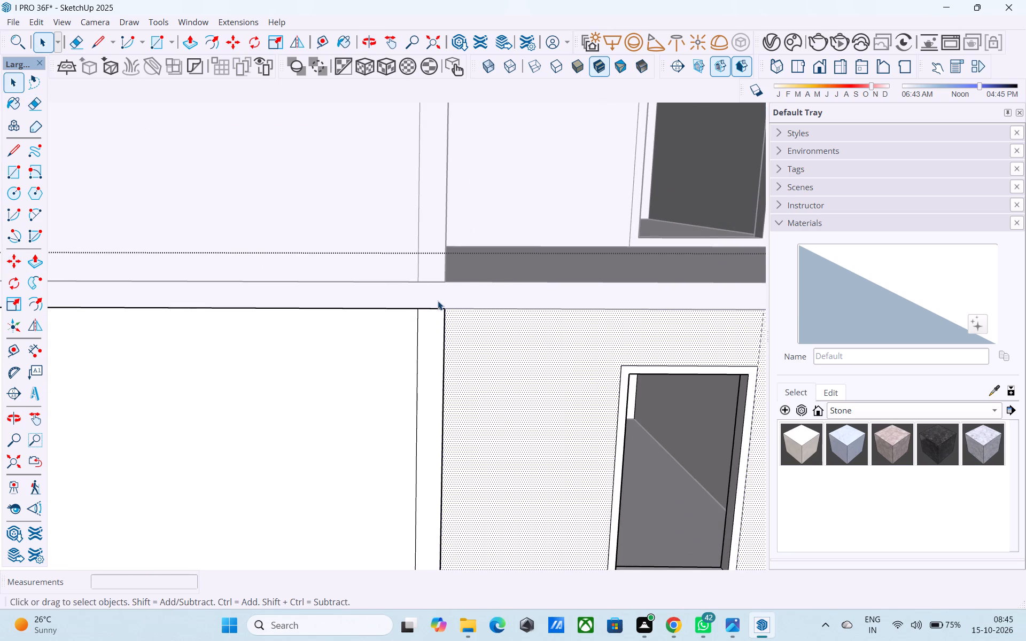
pyautogui.scroll(-15, 439, 300)
pyautogui.click(665, 321)
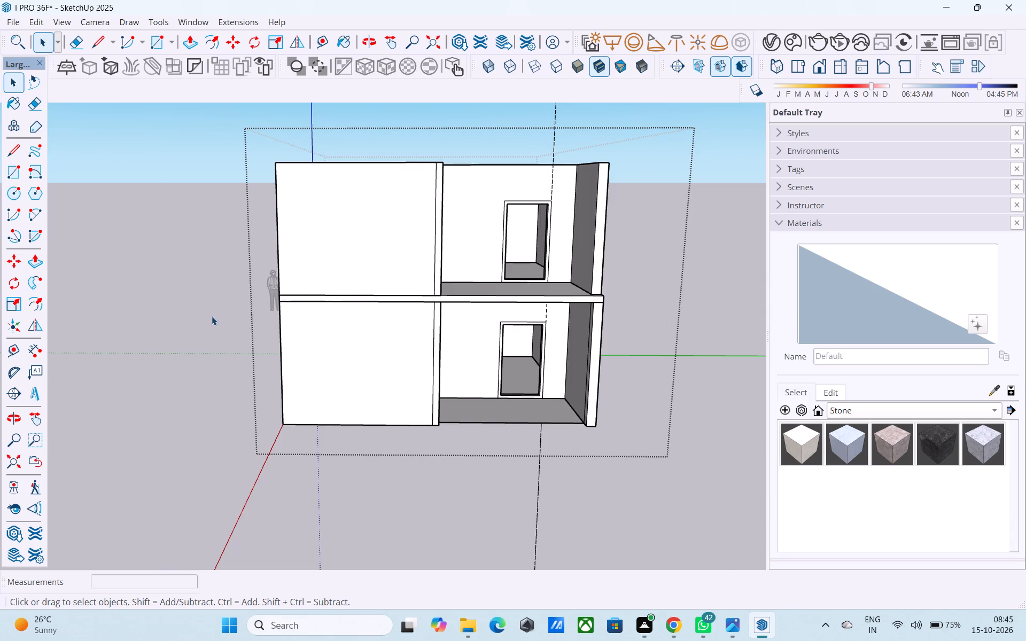
# Open the group of the floor slab between the two storeys for editing.
pyautogui.scroll(4, 212, 316)
pyautogui.doubleClick(405, 280)
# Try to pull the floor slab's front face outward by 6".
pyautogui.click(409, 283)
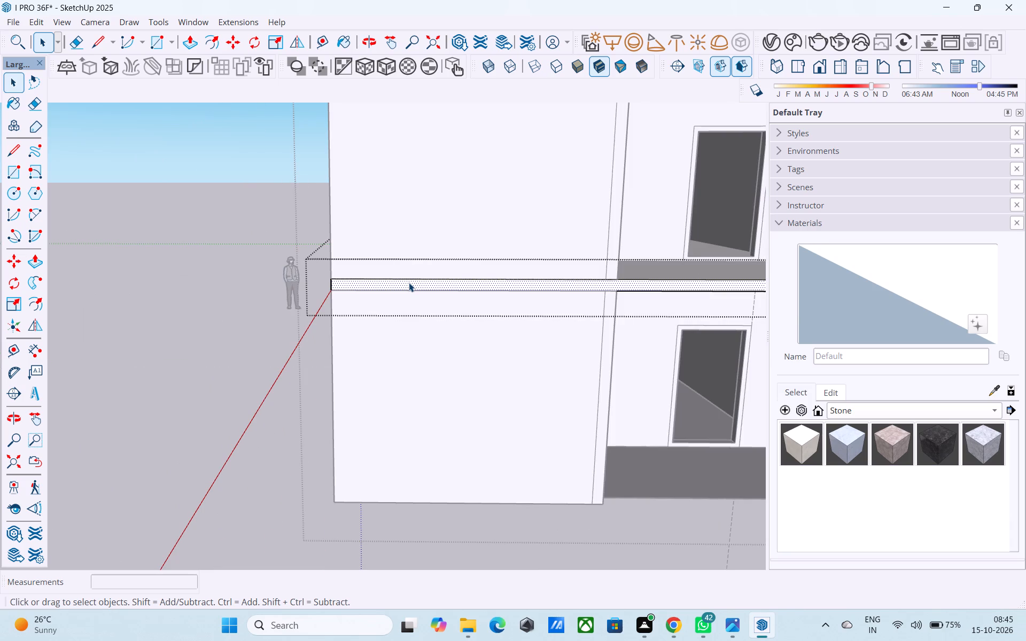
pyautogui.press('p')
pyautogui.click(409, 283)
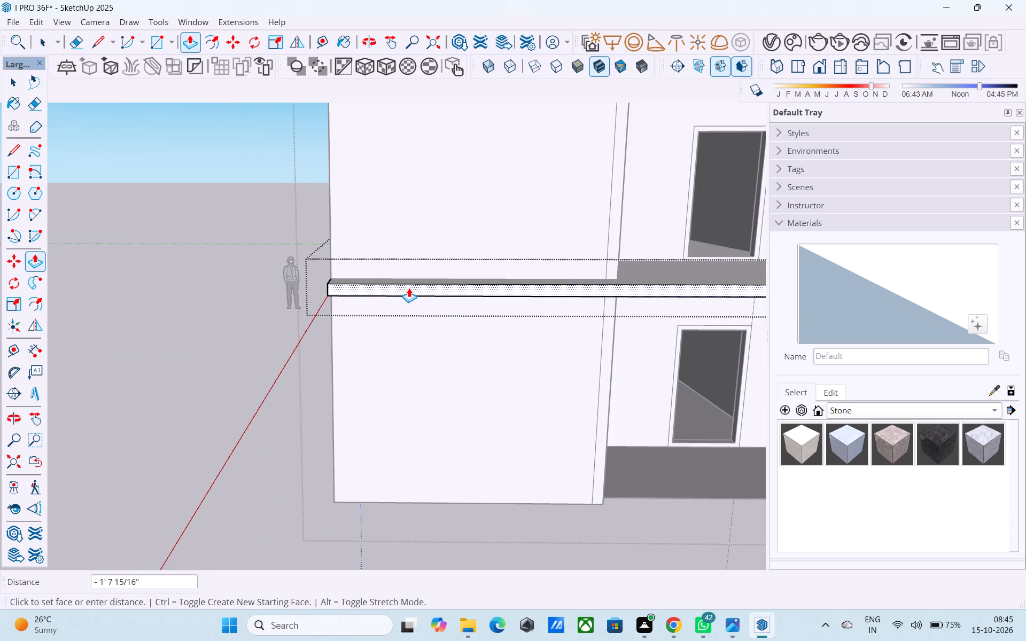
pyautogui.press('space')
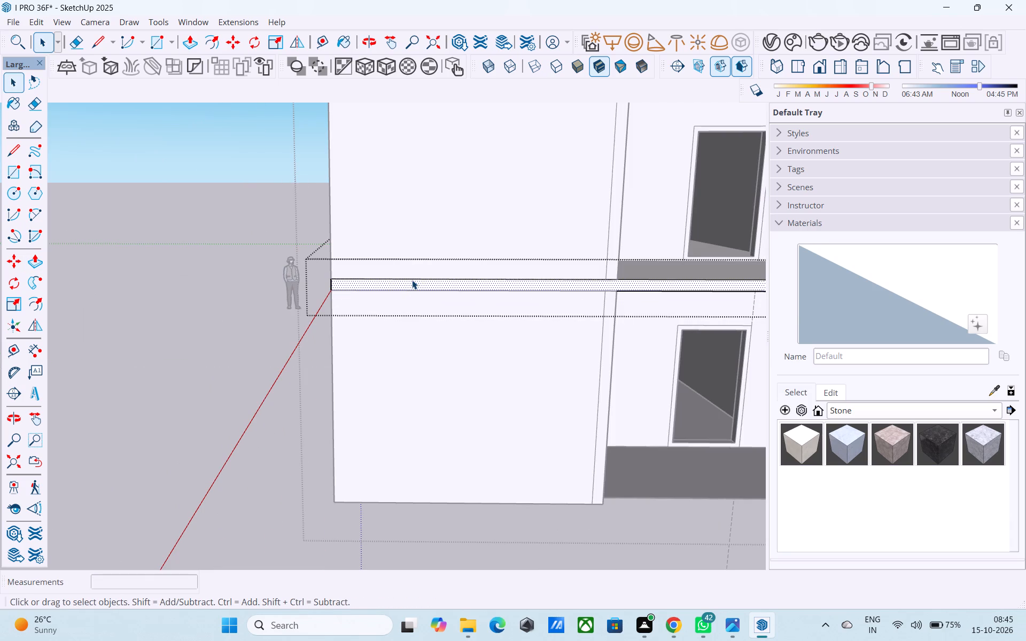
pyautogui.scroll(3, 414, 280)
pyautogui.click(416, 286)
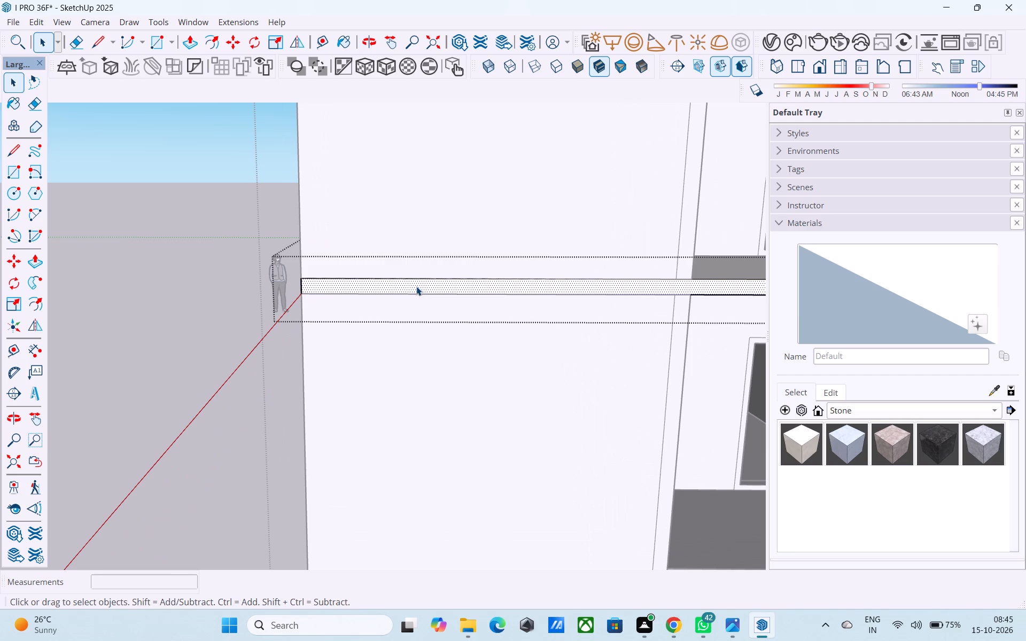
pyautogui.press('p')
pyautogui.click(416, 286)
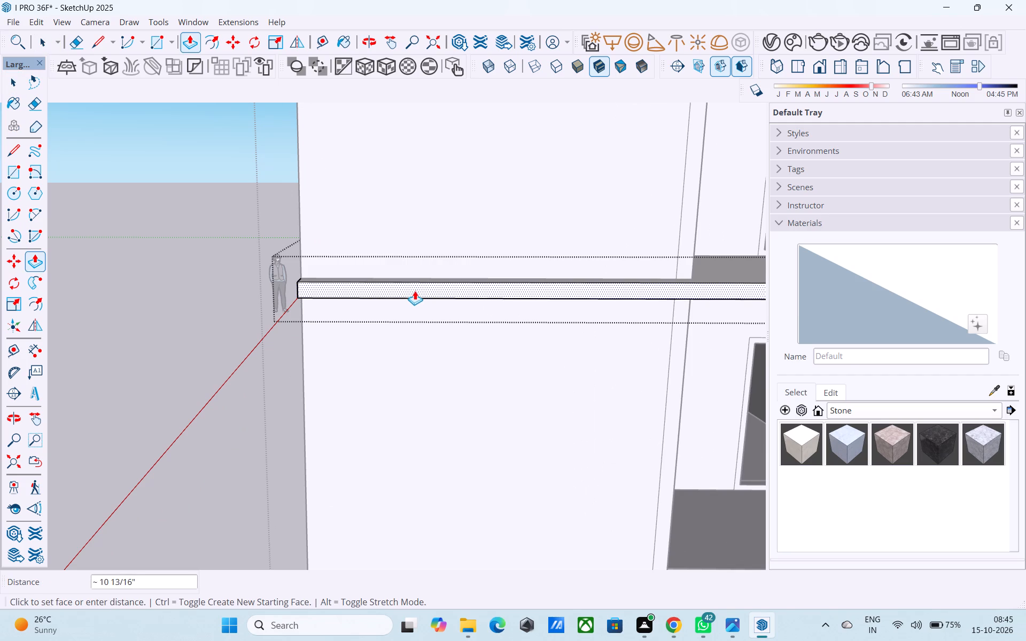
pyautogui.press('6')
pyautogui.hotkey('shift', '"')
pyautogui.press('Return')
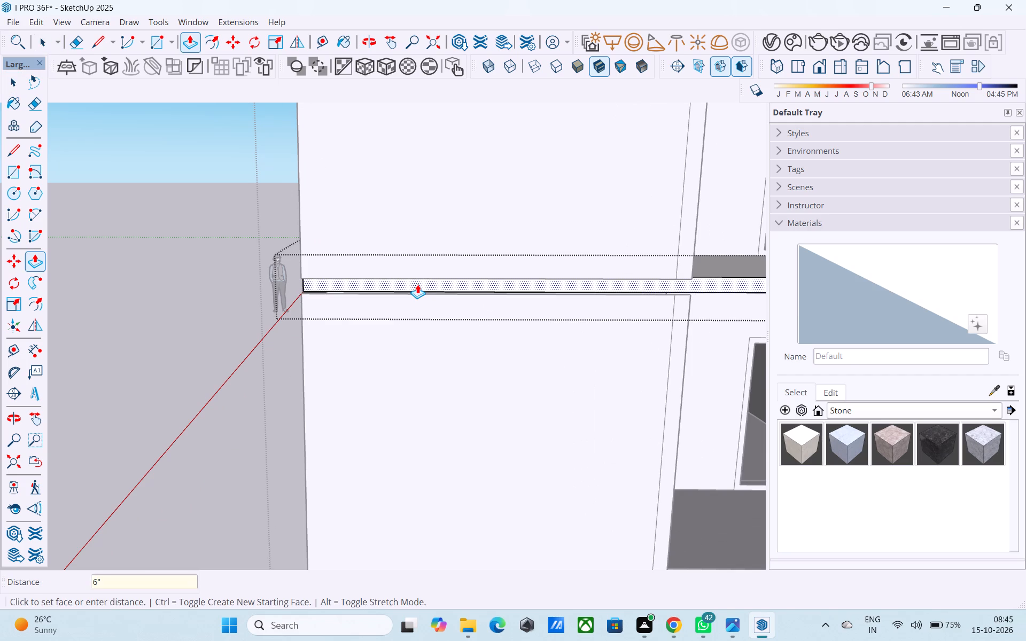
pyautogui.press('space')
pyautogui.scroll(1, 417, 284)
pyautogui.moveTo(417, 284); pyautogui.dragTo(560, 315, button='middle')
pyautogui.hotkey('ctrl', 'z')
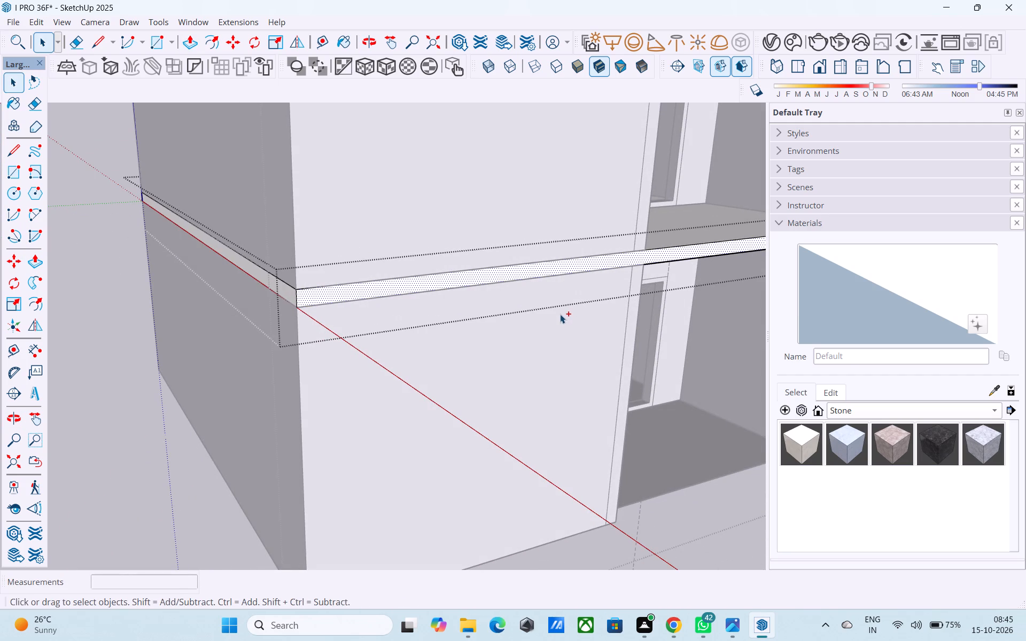
# Pull the floor slab's front face outward 6" so the slab projects past the front wall.
pyautogui.click(416, 284)
pyautogui.press('p')
pyautogui.click(416, 284)
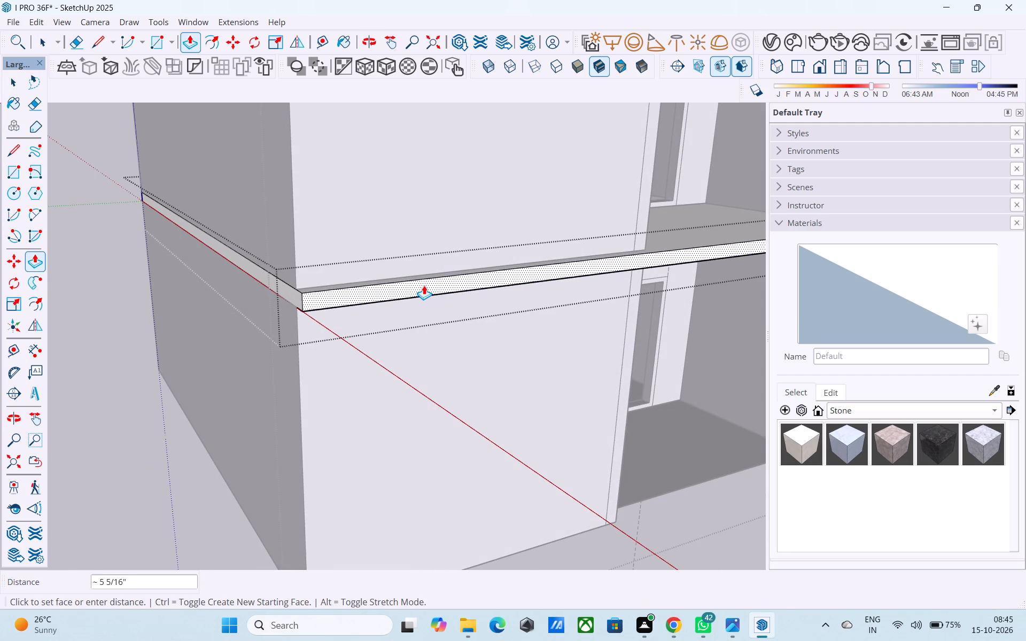
pyautogui.press('6')
pyautogui.hotkey('shift', '"')
pyautogui.press('Return')
pyautogui.press('space')
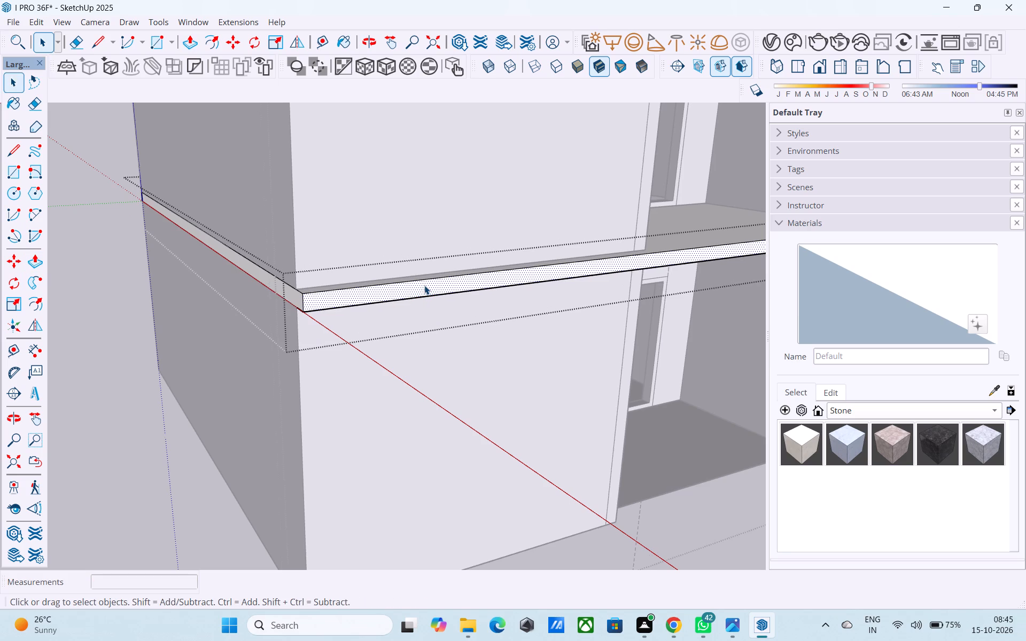
# Draw a 25' line along the slab's top where it meets the front wall, separating the projecting strip.
pyautogui.moveTo(424, 285); pyautogui.dragTo(338, 389, button='middle')
pyautogui.press('l')
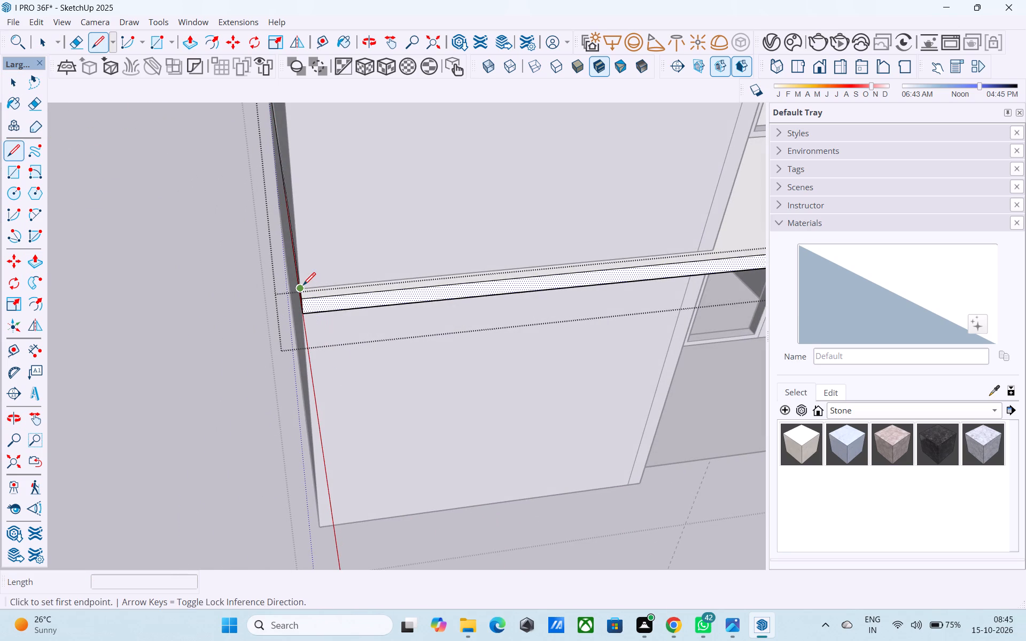
pyautogui.click(303, 286)
pyautogui.moveTo(424, 293); pyautogui.dragTo(182, 306, button='middle')
pyautogui.scroll(-4, 180, 305)
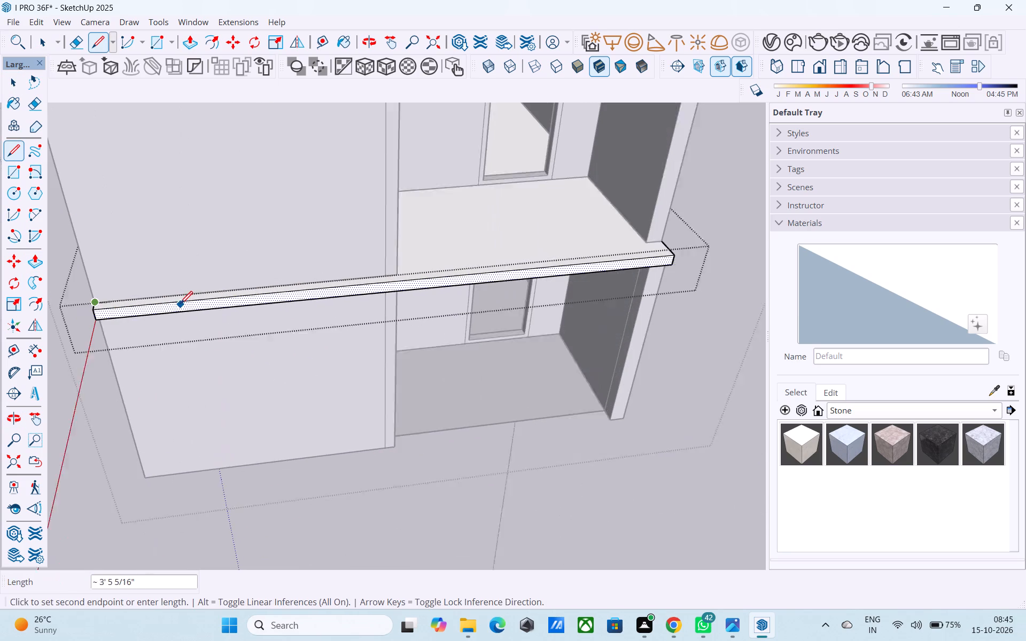
pyautogui.scroll(-1, 180, 305)
pyautogui.click(629, 253)
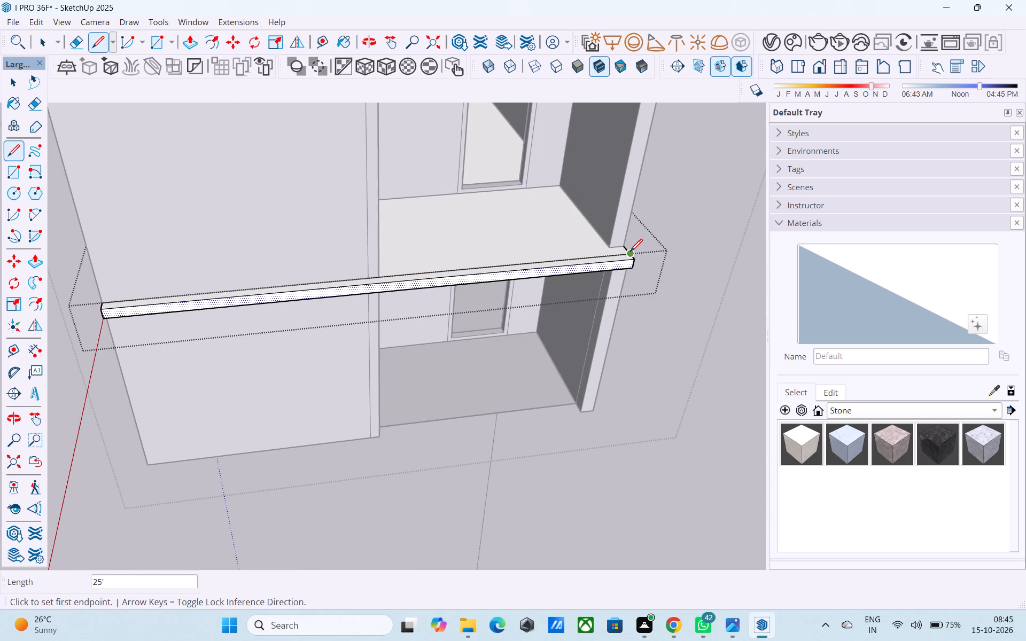
pyautogui.press('space')
pyautogui.click(622, 227)
# Pull the projecting top strip of the slab upward 6" to form a raised front band.
pyautogui.scroll(-5, 621, 230)
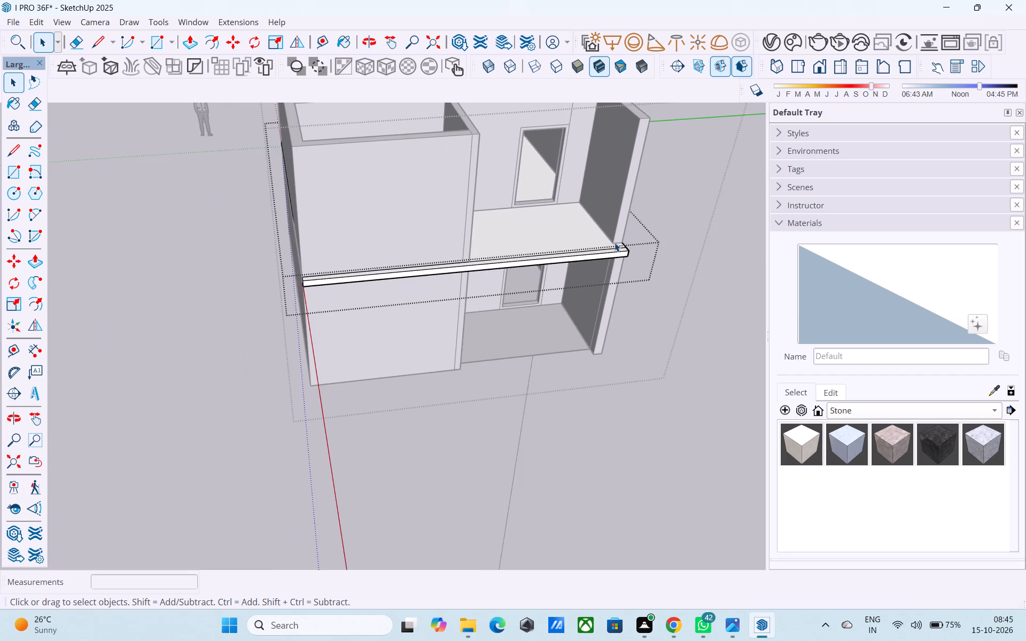
pyautogui.moveTo(338, 272); pyautogui.dragTo(419, 261, button='middle')
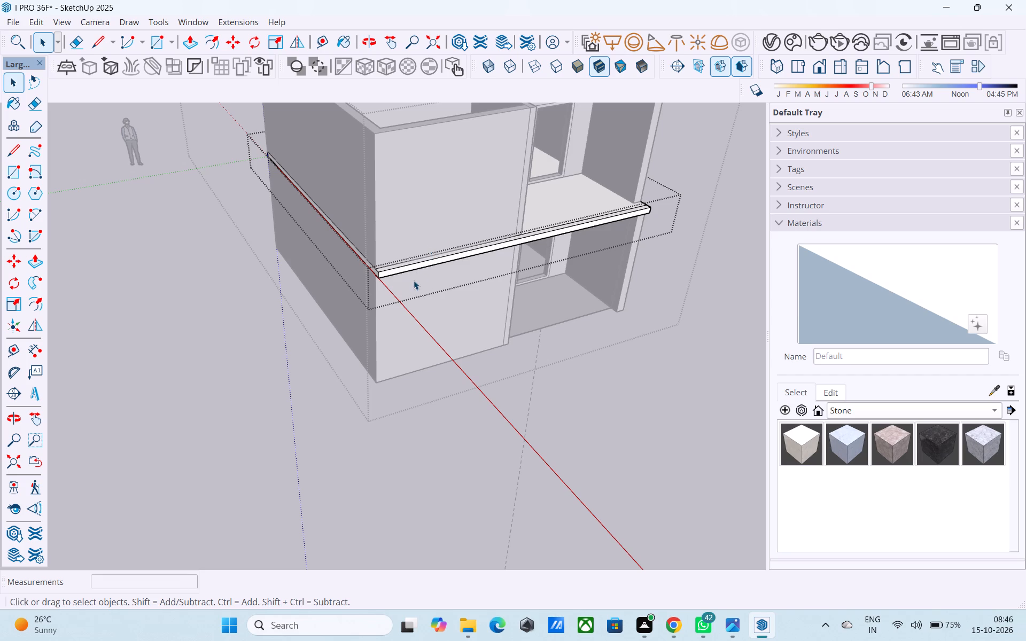
pyautogui.moveTo(386, 279); pyautogui.dragTo(435, 323, button='middle')
pyautogui.scroll(9, 428, 306)
pyautogui.click(455, 348)
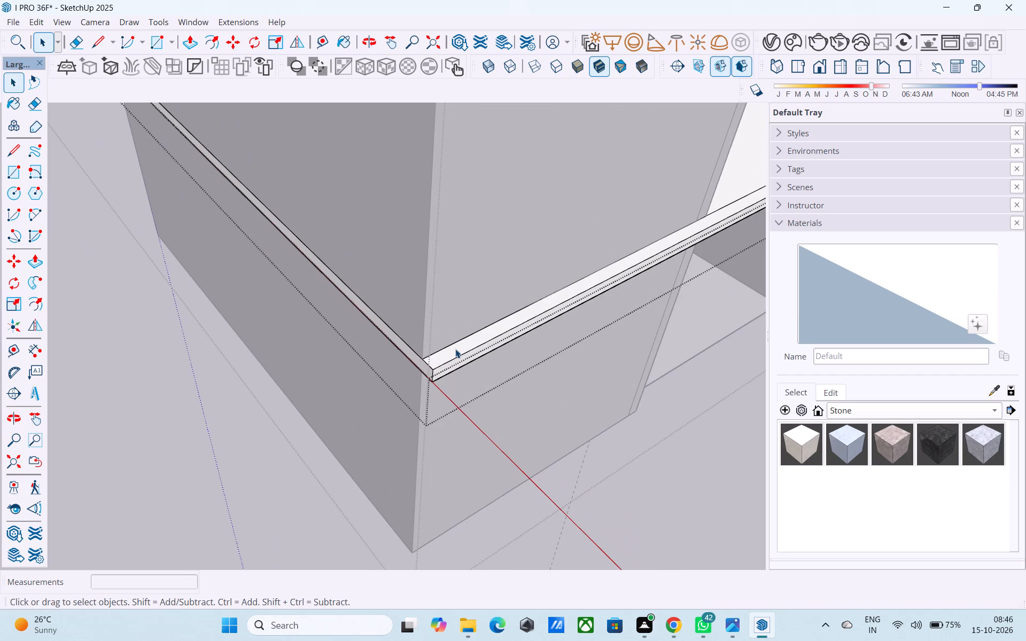
pyautogui.scroll(-2, 458, 351)
pyautogui.press('p')
pyautogui.click(458, 351)
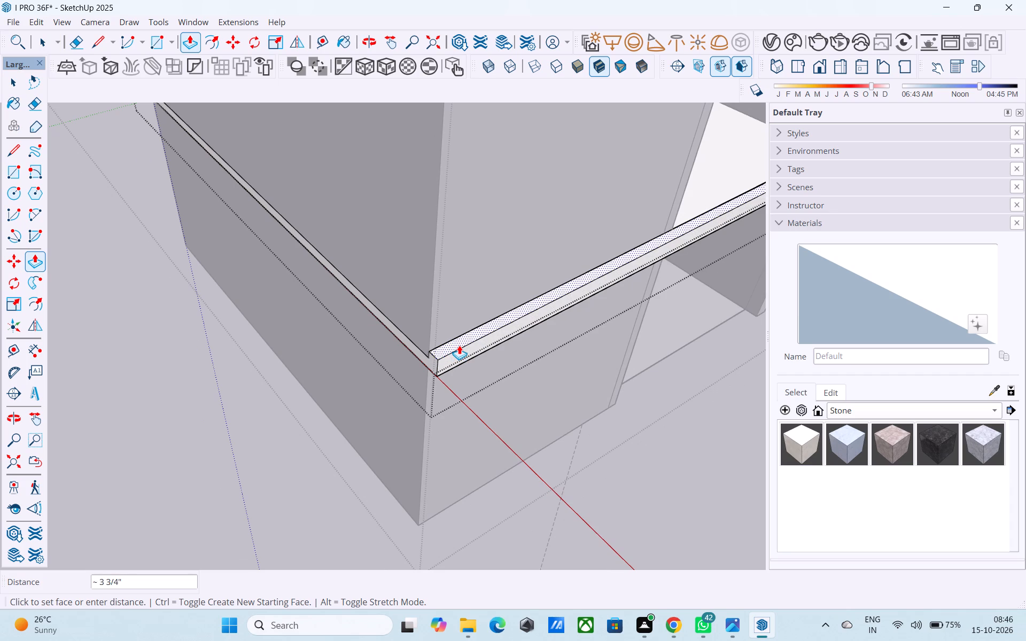
pyautogui.press('6')
pyautogui.hotkey('shift', '"')
pyautogui.press('Return')
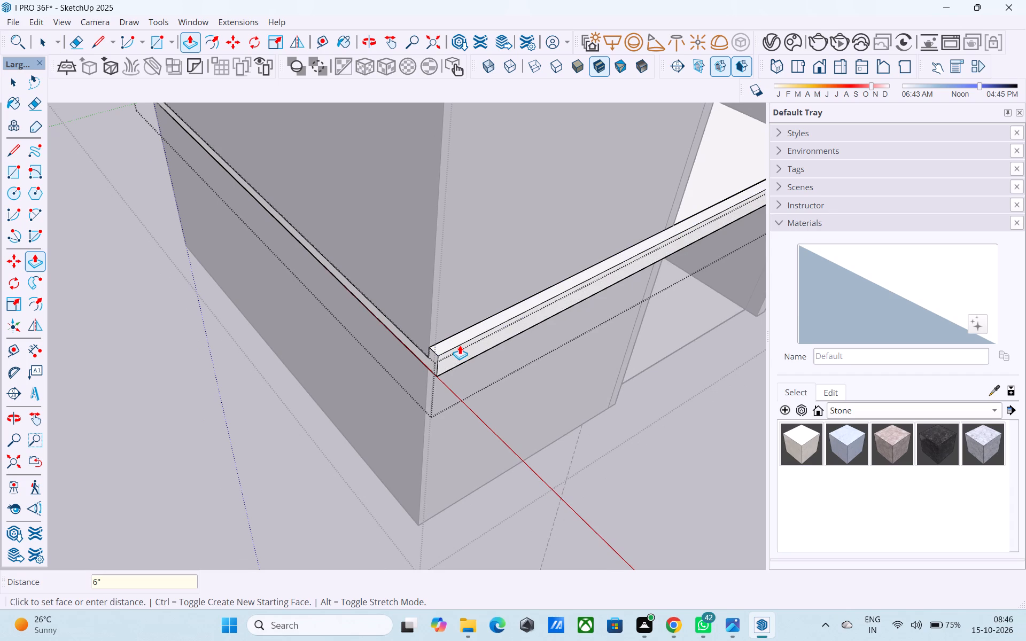
pyautogui.press('space')
# Outline a 1' by 6" rectangle on the underside of the projecting band at the closed front wall's outer corner.
pyautogui.moveTo(460, 345); pyautogui.dragTo(414, 290, button='middle')
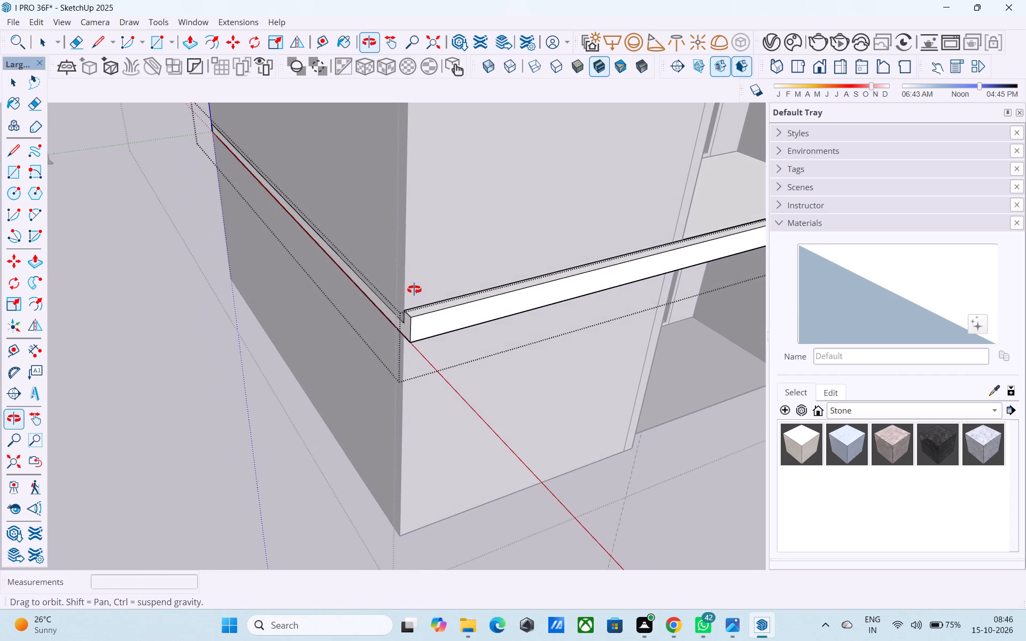
pyautogui.moveTo(414, 290); pyautogui.dragTo(453, 197, button='middle')
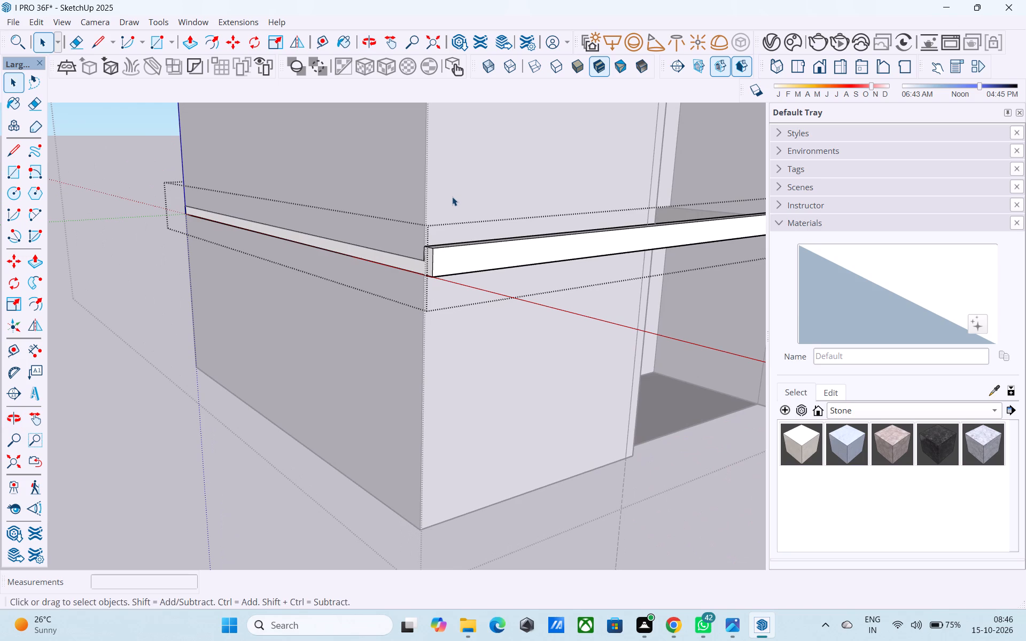
pyautogui.moveTo(440, 236); pyautogui.dragTo(329, 66, button='middle')
pyautogui.moveTo(493, 301); pyautogui.dragTo(457, 273, button='middle')
pyautogui.scroll(2, 447, 271)
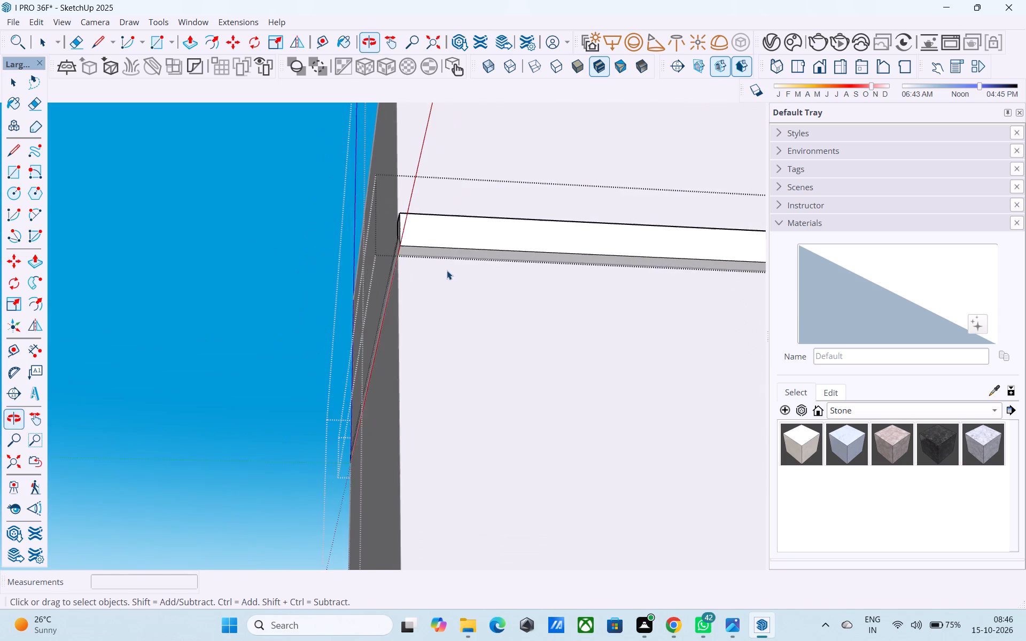
pyautogui.scroll(8, 447, 270)
pyautogui.click(392, 239)
pyautogui.scroll(4, 392, 239)
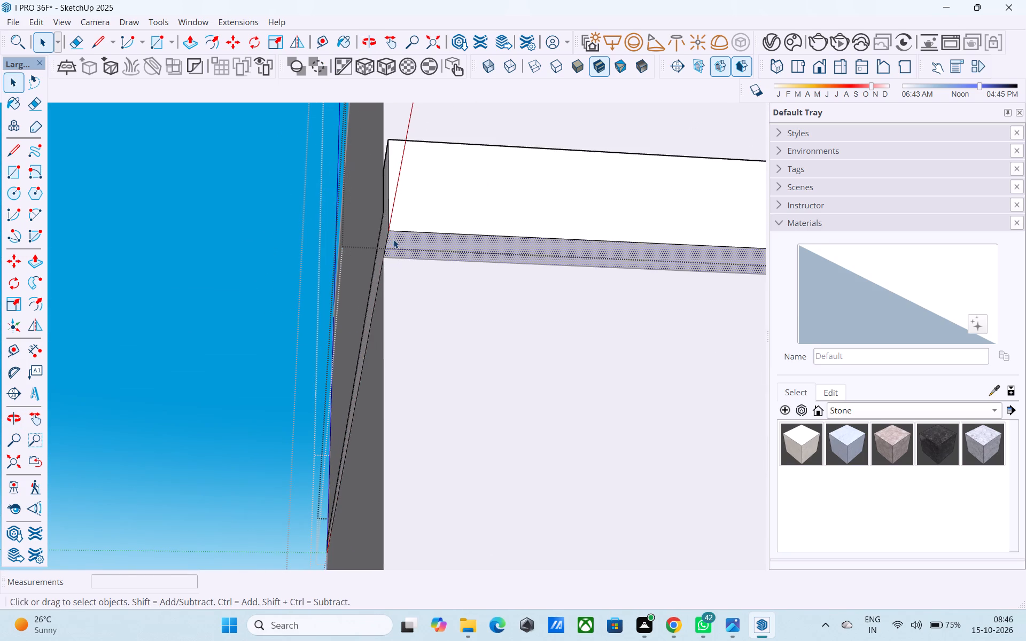
pyautogui.press('l')
pyautogui.click(387, 257)
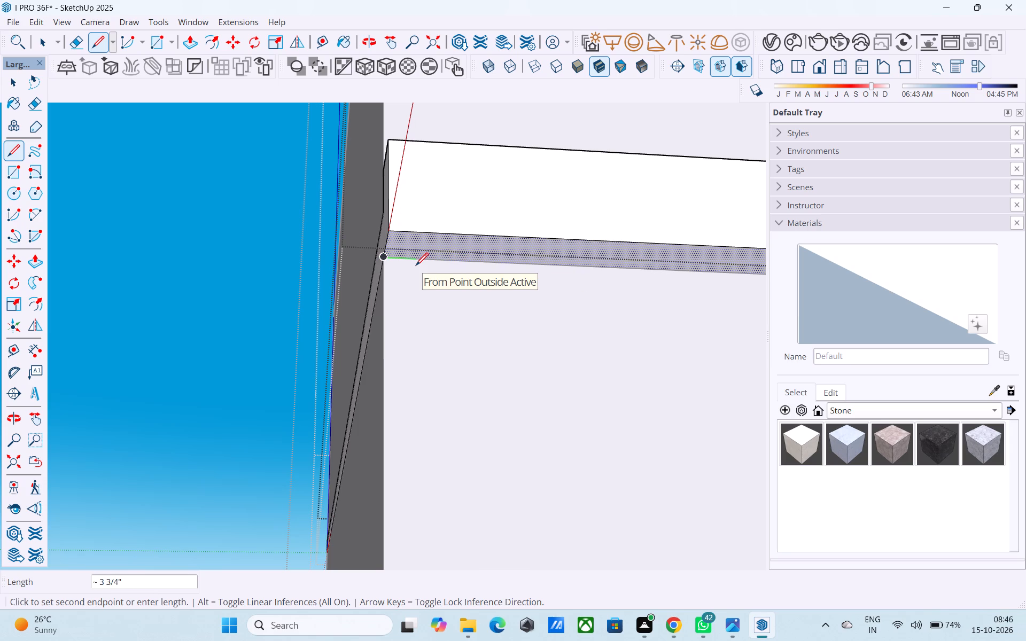
pyautogui.write("1'")
pyautogui.press('Return')
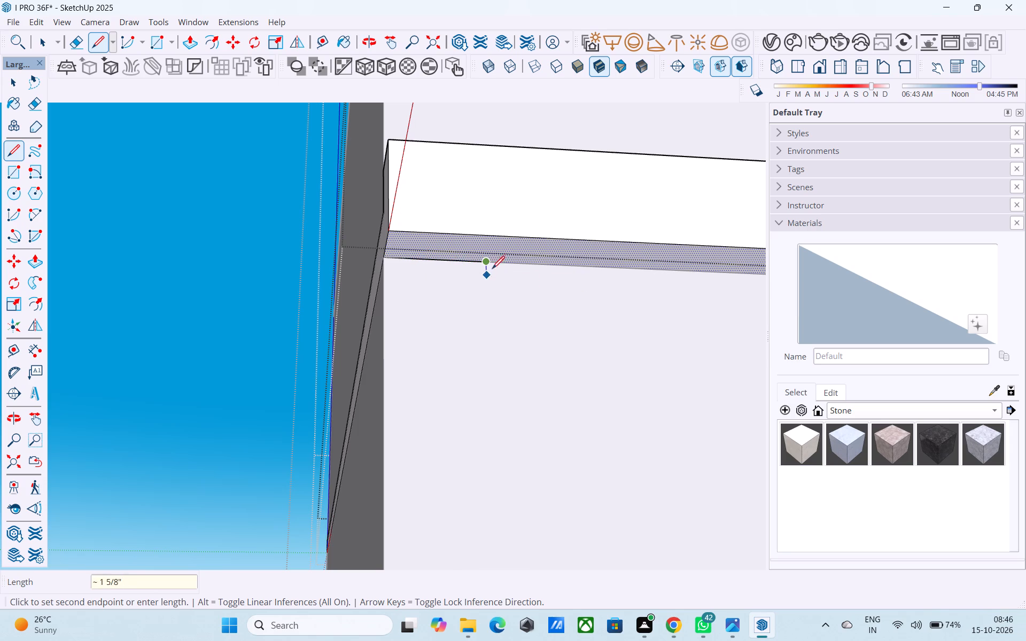
pyautogui.click(500, 230)
pyautogui.press('space')
# Pull the outlined underside rectangle down 10' to the base of the lower front wall, forming a vertical leg.
pyautogui.click(455, 239)
pyautogui.press('p')
pyautogui.click(455, 239)
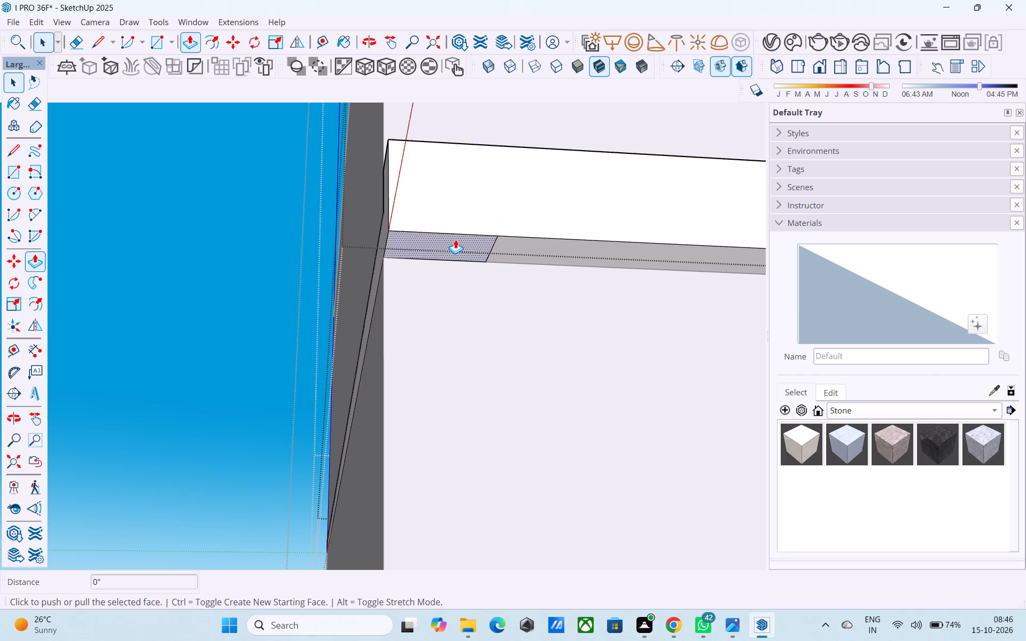
pyautogui.scroll(-18, 452, 288)
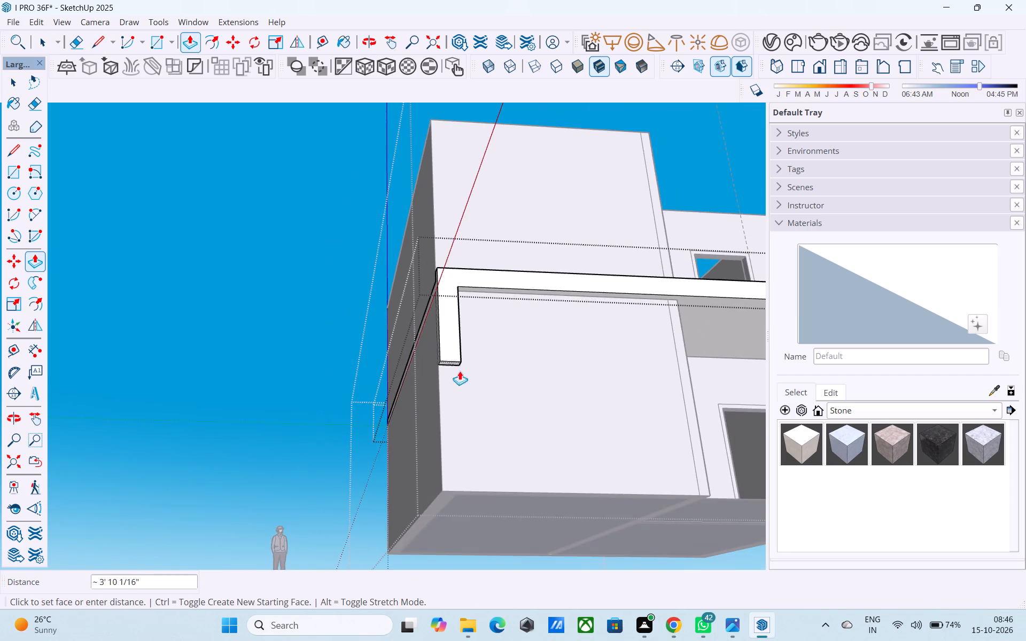
pyautogui.scroll(-2, 476, 425)
pyautogui.keyDown('shift'); pyautogui.moveTo(476, 438); pyautogui.dragTo(443, 471, button='middle'); pyautogui.keyUp('shift')
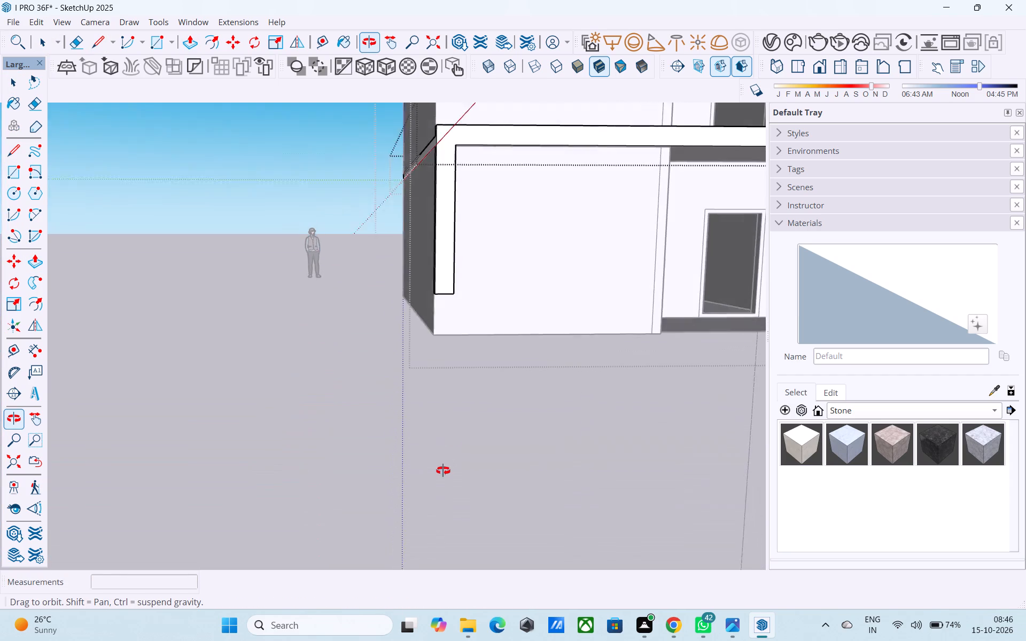
pyautogui.keyDown('shift'); pyautogui.moveTo(443, 471); pyautogui.dragTo(441, 474, button='middle'); pyautogui.keyUp('shift')
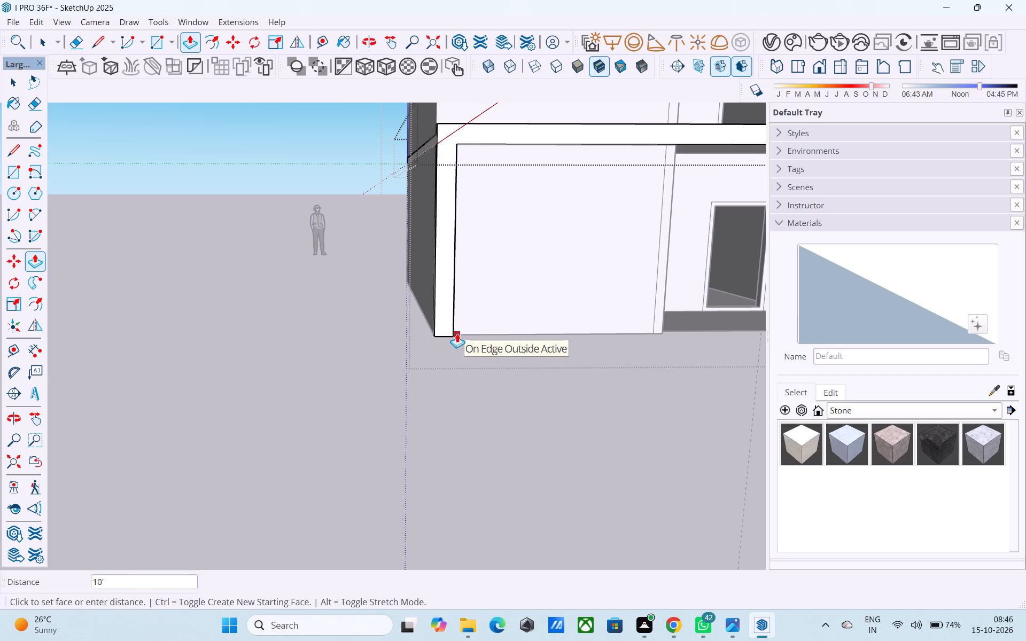
pyautogui.click(457, 333)
pyautogui.press('space')
# Draw lines from the frame's inner corner up the band's front face and across its top, marking off the leg's footprint.
pyautogui.keyDown('shift'); pyautogui.moveTo(438, 224); pyautogui.dragTo(446, 357, button='middle'); pyautogui.keyUp('shift')
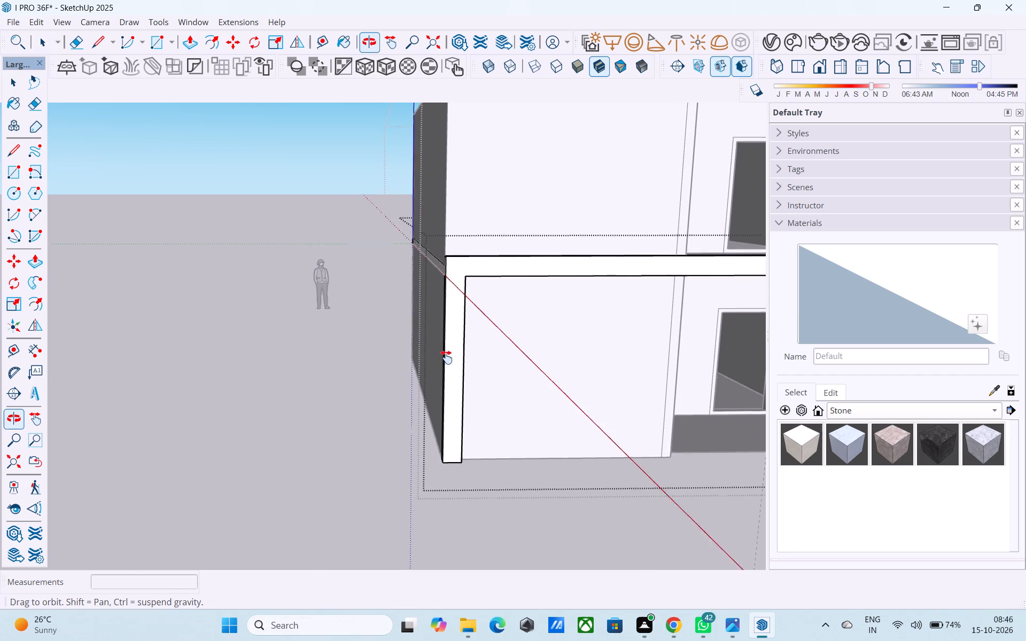
pyautogui.keyDown('shift'); pyautogui.moveTo(446, 357); pyautogui.dragTo(445, 366, button='middle'); pyautogui.keyUp('shift')
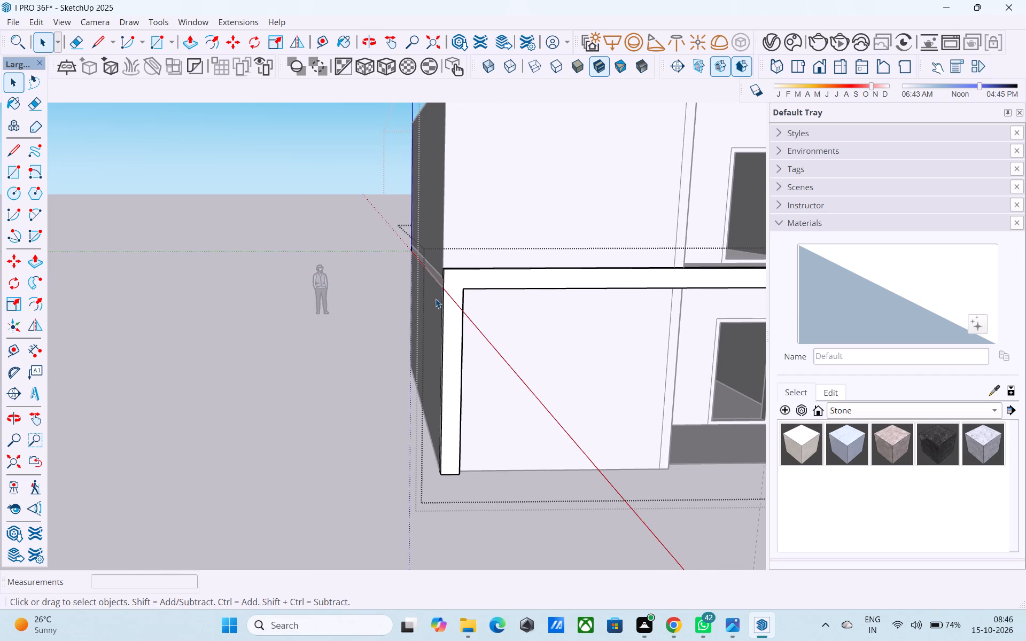
pyautogui.moveTo(431, 276); pyautogui.dragTo(425, 309, button='middle')
pyautogui.scroll(3, 425, 309)
pyautogui.moveTo(443, 280); pyautogui.dragTo(433, 320, button='middle')
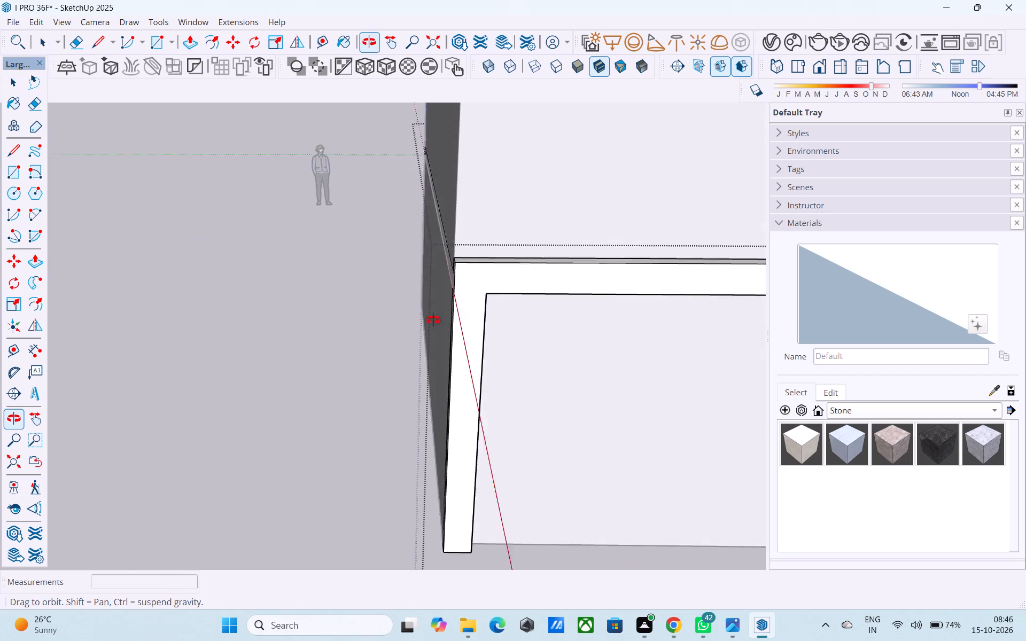
pyautogui.moveTo(433, 320); pyautogui.dragTo(417, 432, button='middle')
pyautogui.scroll(2, 494, 349)
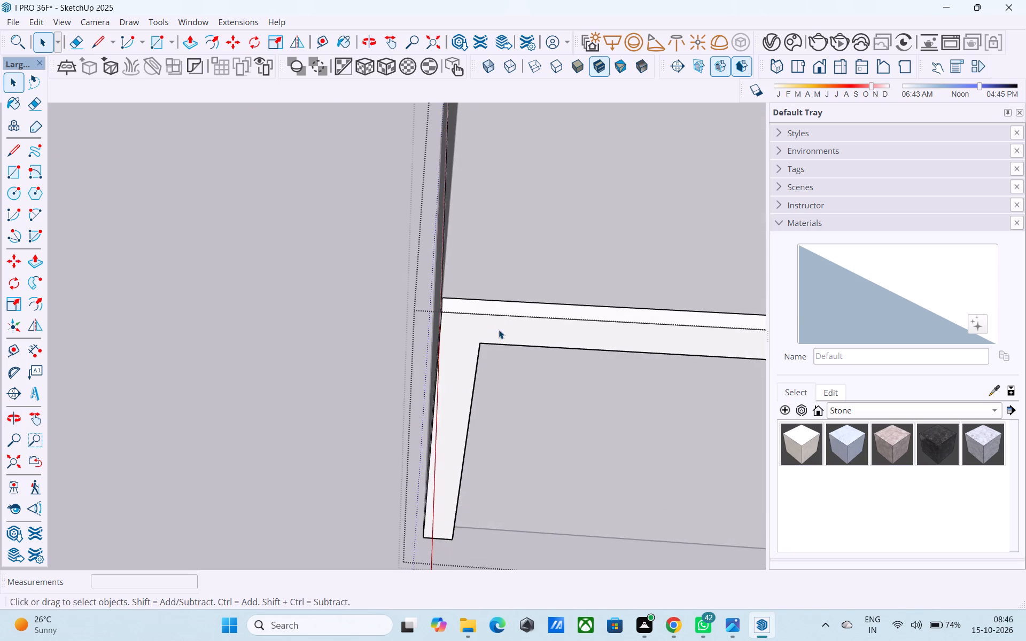
pyautogui.scroll(3, 495, 306)
pyautogui.press('l')
pyautogui.click(475, 364)
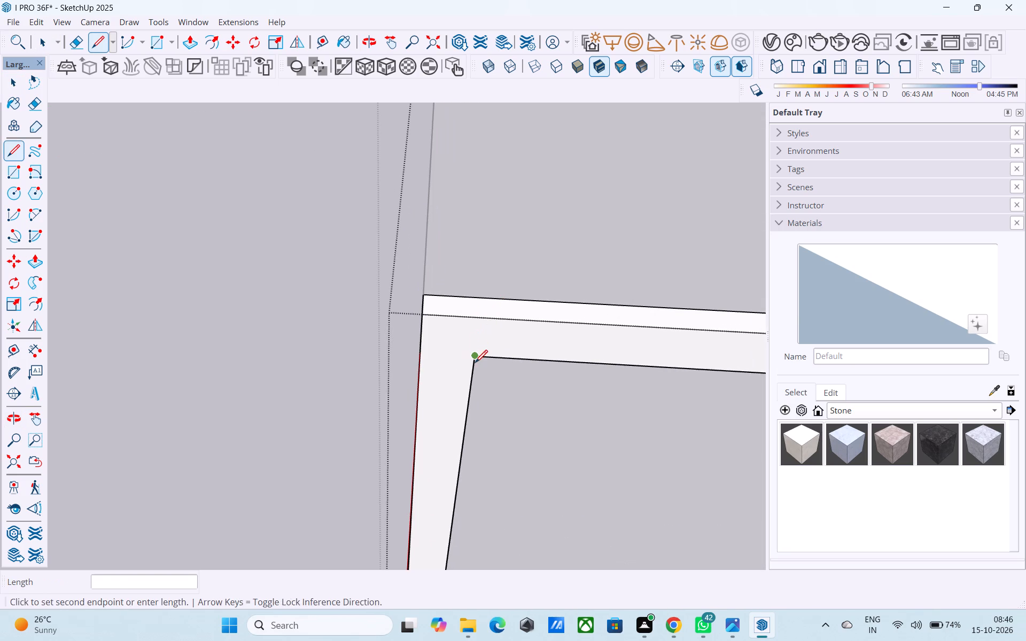
pyautogui.click(480, 319)
pyautogui.click(478, 315)
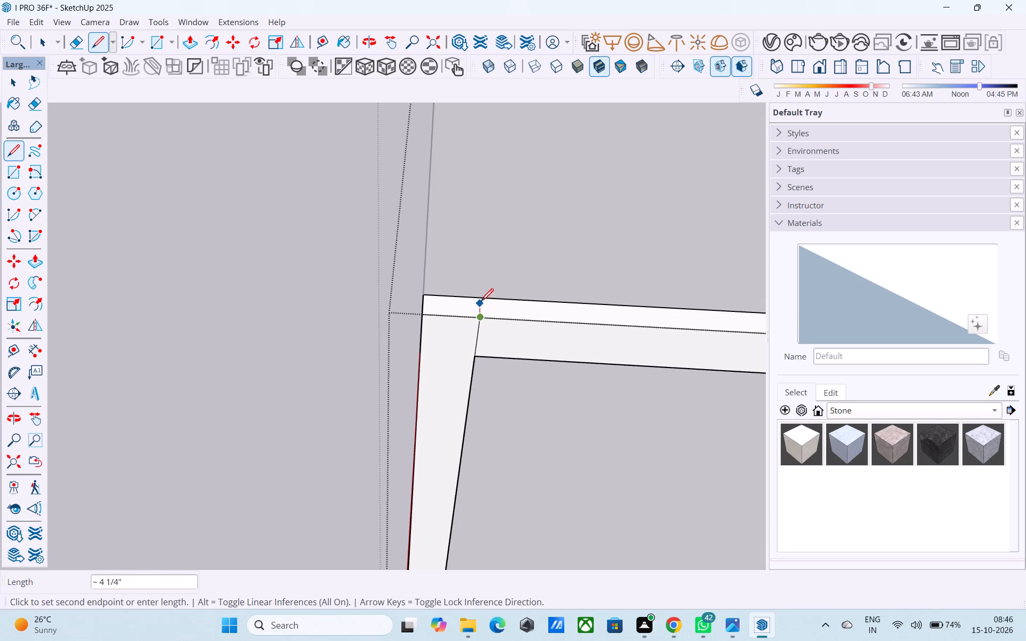
pyautogui.click(481, 293)
pyautogui.press('space')
# Pull the marked corner face on top of the band up 9' 6" to the top of the upper front wall.
pyautogui.click(471, 296)
pyautogui.click(471, 300)
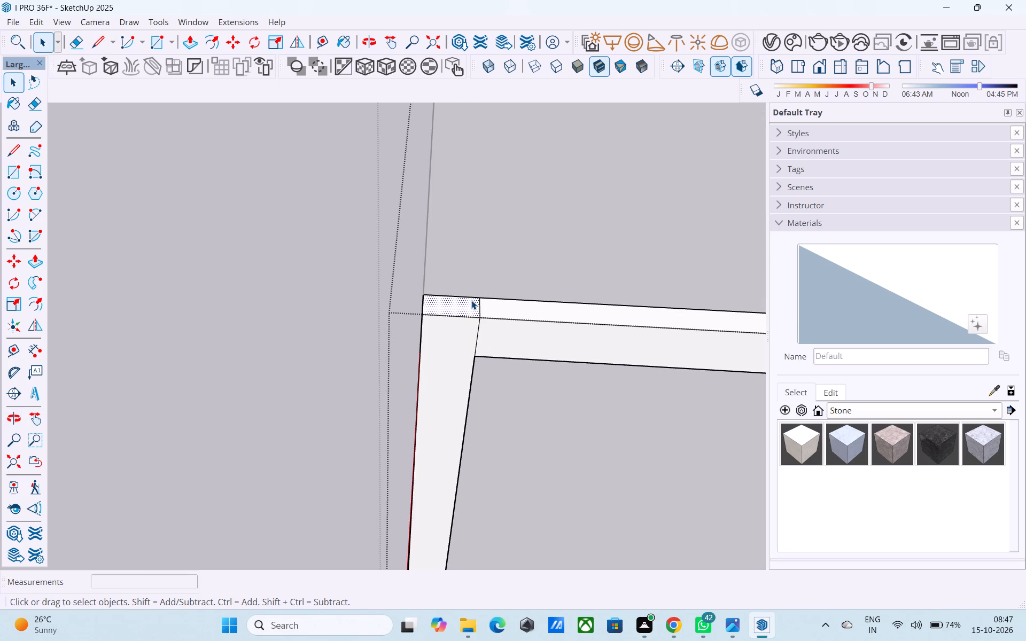
pyautogui.press('p')
pyautogui.click(471, 300)
pyautogui.scroll(-4, 469, 251)
pyautogui.keyDown('shift'); pyautogui.moveTo(467, 253); pyautogui.dragTo(443, 272, button='middle'); pyautogui.keyUp('shift')
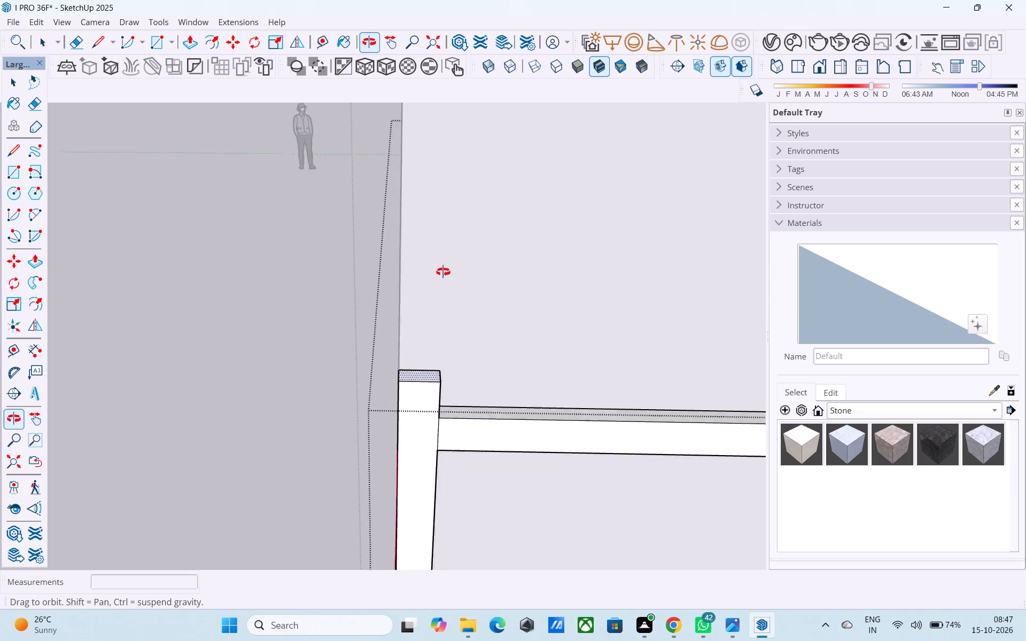
pyautogui.keyDown('shift'); pyautogui.moveTo(443, 272); pyautogui.dragTo(390, 416, button='middle'); pyautogui.keyUp('shift')
pyautogui.scroll(-4, 391, 415)
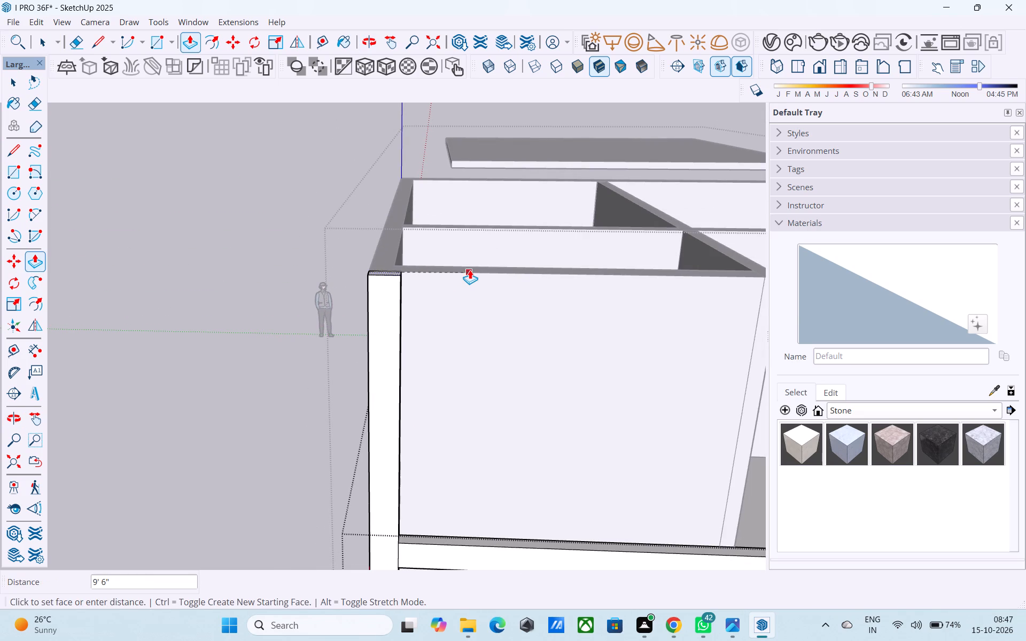
pyautogui.click(470, 269)
pyautogui.scroll(-5, 470, 269)
pyautogui.press('space')
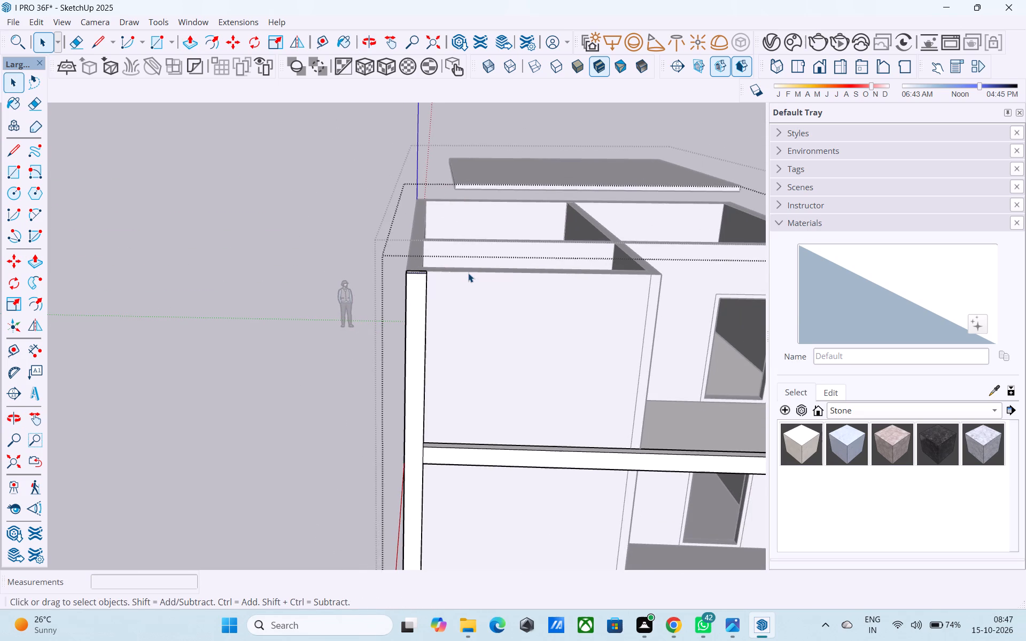
# Pull the top face of the vertical leg up another 1' above the upper wall.
pyautogui.moveTo(456, 278); pyautogui.dragTo(470, 310, button='middle')
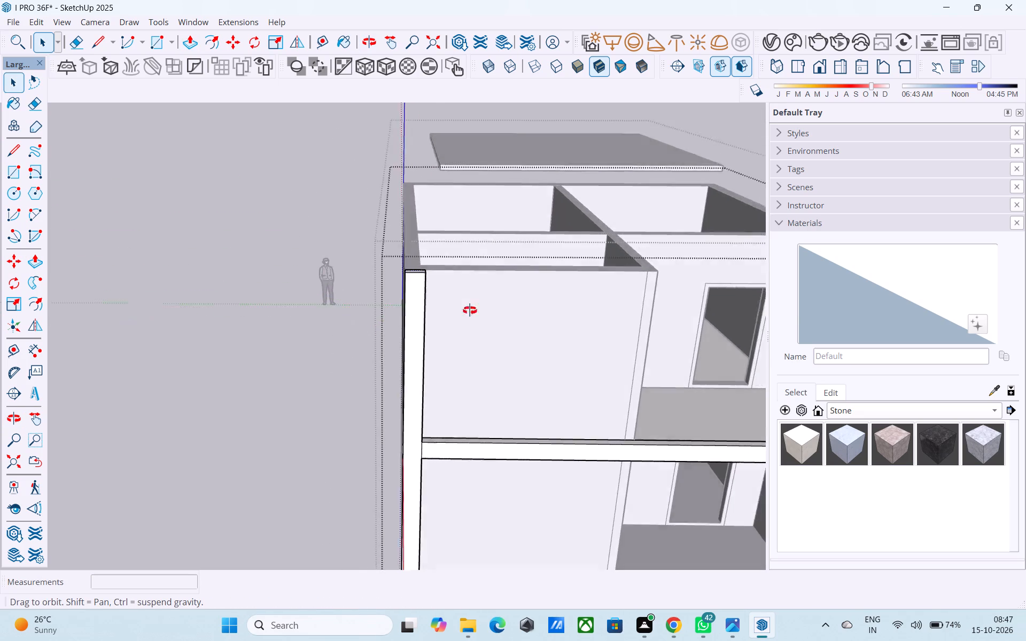
pyautogui.moveTo(470, 310); pyautogui.dragTo(303, 269, button='middle')
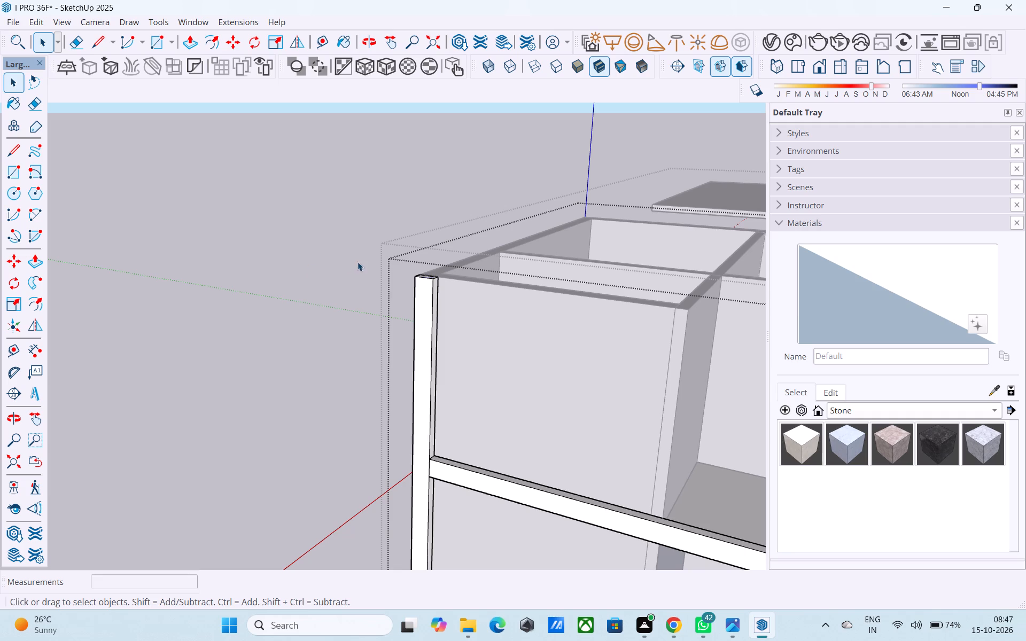
pyautogui.moveTo(391, 267); pyautogui.dragTo(385, 264, button='middle')
pyautogui.moveTo(388, 264); pyautogui.dragTo(421, 294, button='middle')
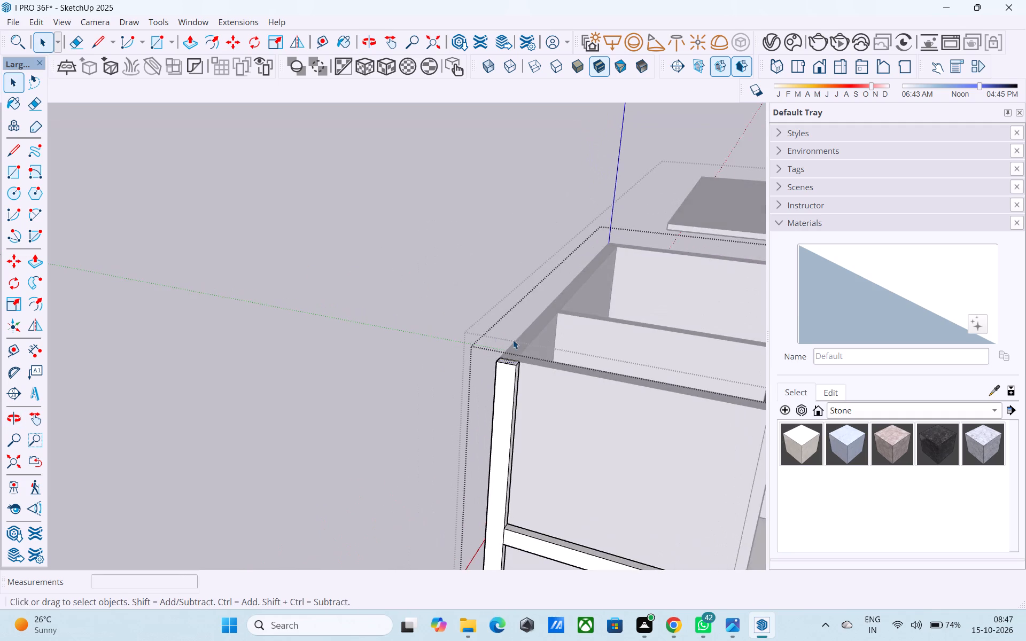
pyautogui.scroll(6, 514, 342)
pyautogui.scroll(-3, 516, 363)
pyautogui.moveTo(516, 363); pyautogui.dragTo(448, 386, button='middle')
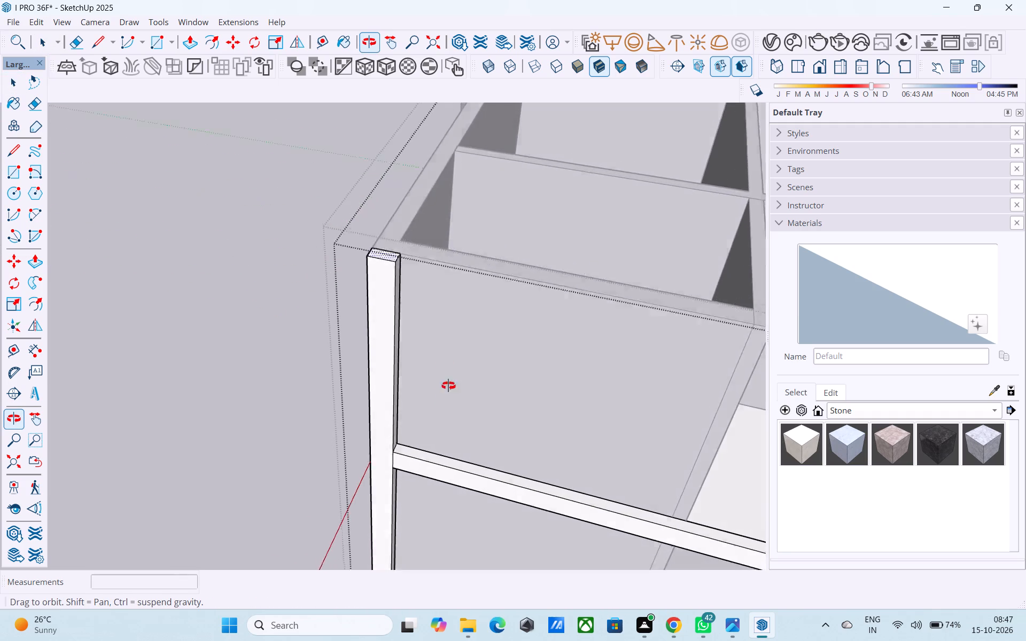
pyautogui.moveTo(448, 386); pyautogui.dragTo(448, 406, button='middle')
pyautogui.click(374, 260)
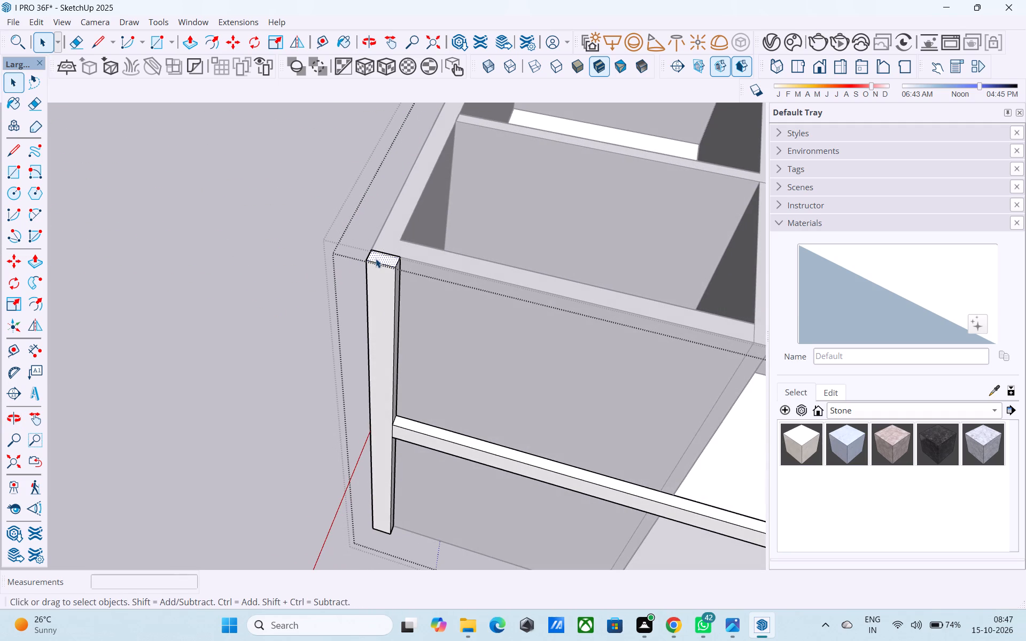
pyautogui.press('p')
pyautogui.click(376, 259)
pyautogui.write("1'")
pyautogui.press('Return')
pyautogui.press('space')
# Draw a 6" line across the vertical leg's inner side, level with the top of the upper front wall.
pyautogui.moveTo(393, 241); pyautogui.dragTo(324, 226, button='middle')
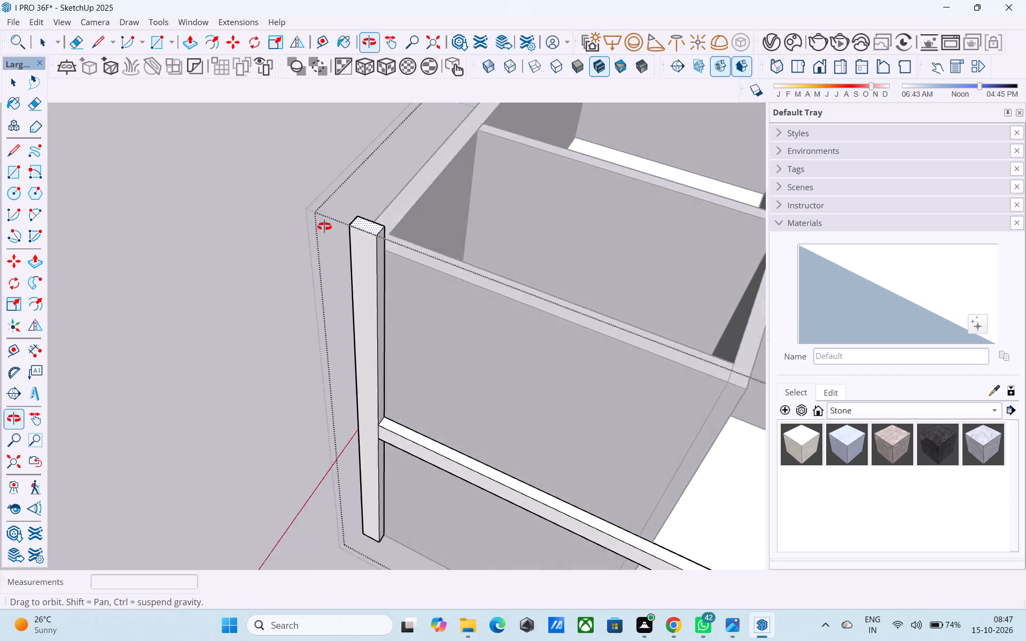
pyautogui.moveTo(324, 226); pyautogui.dragTo(287, 207, button='middle')
pyautogui.scroll(2, 353, 249)
pyautogui.press('l')
pyautogui.scroll(4, 389, 264)
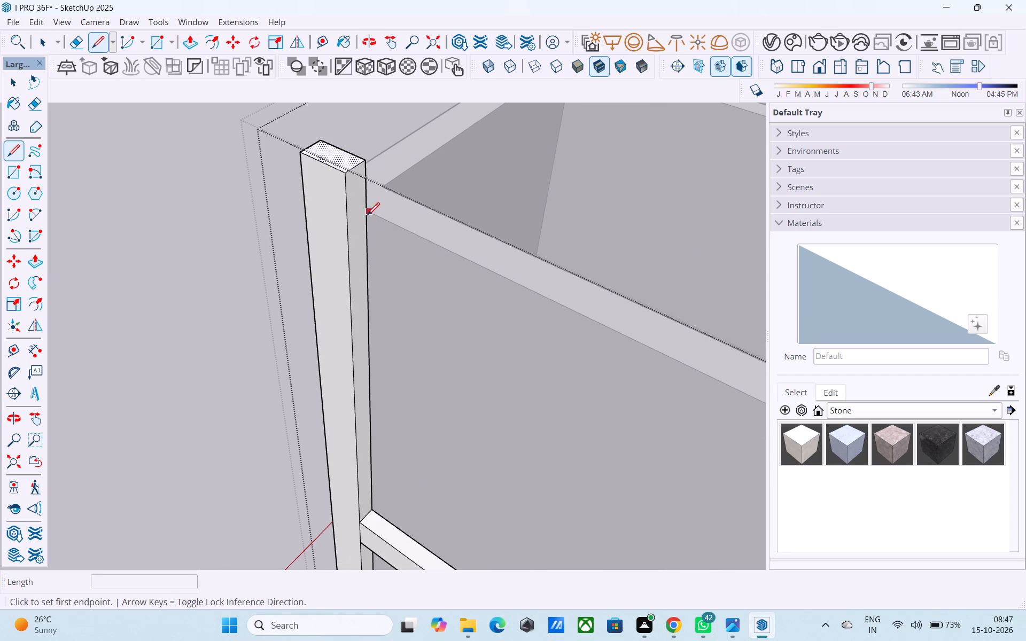
pyautogui.click(369, 215)
pyautogui.press('l')
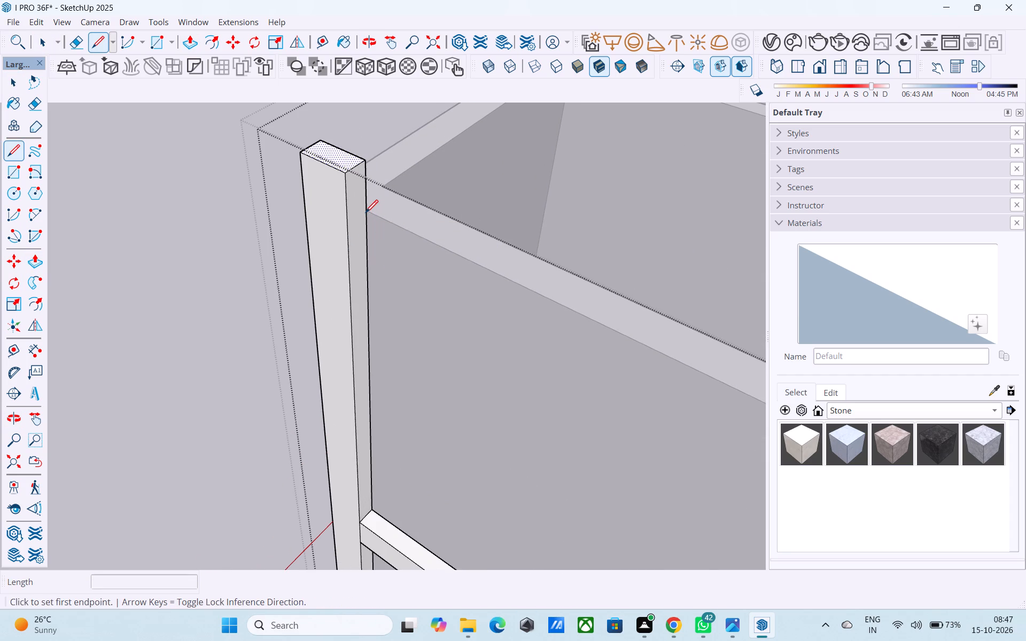
pyautogui.click(368, 214)
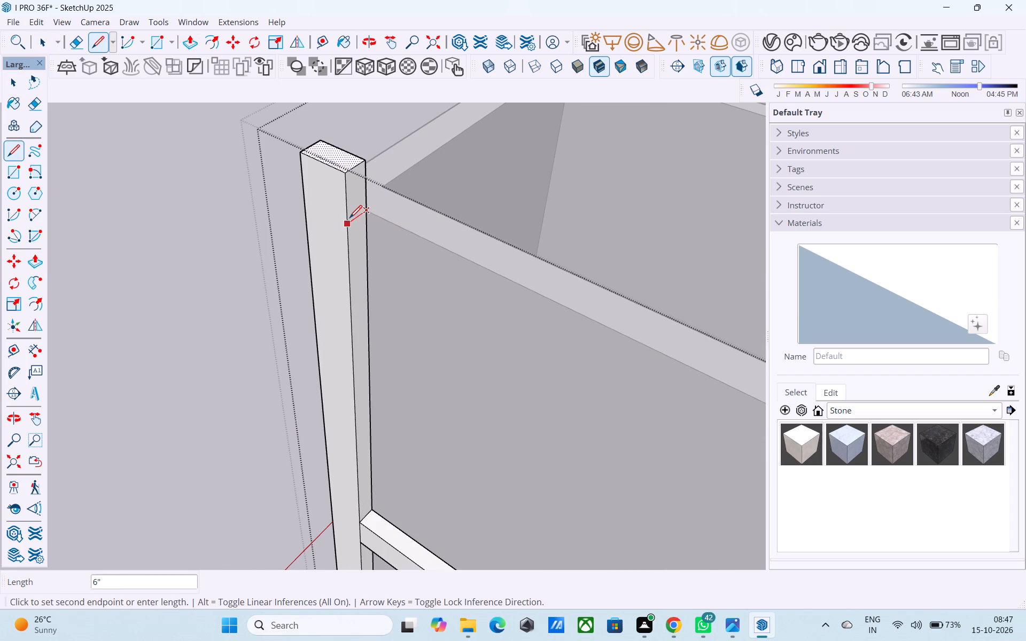
pyautogui.click(348, 220)
pyautogui.press('space')
# Pull the separated face at the leg's top 24' across to the far side wall's outer edge, forming the top beam.
pyautogui.click(352, 213)
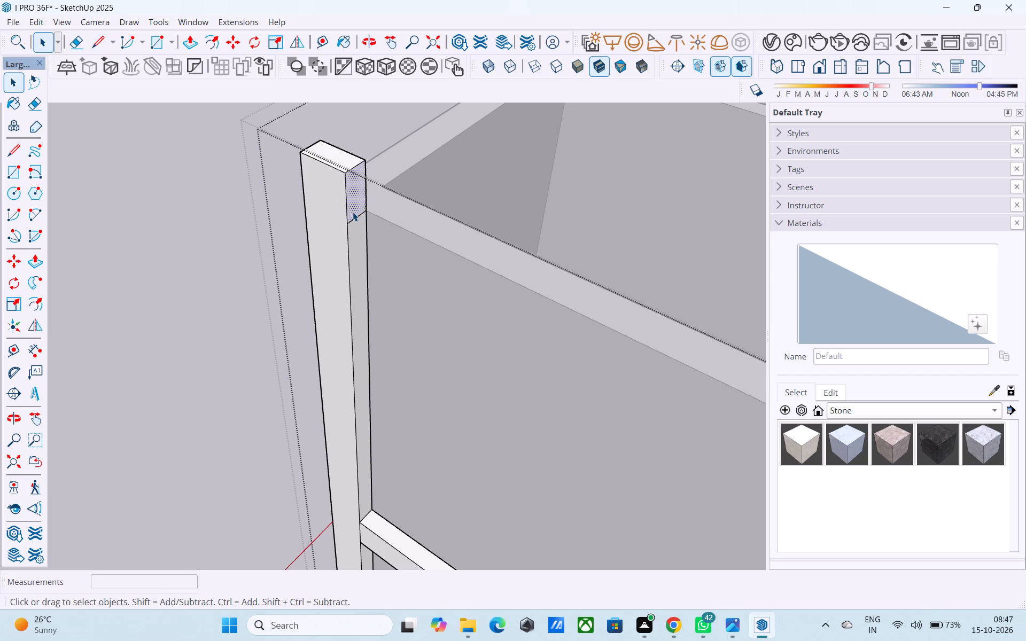
pyautogui.press('p')
pyautogui.click(353, 211)
pyautogui.scroll(-9, 401, 219)
pyautogui.keyDown('shift'); pyautogui.moveTo(433, 306); pyautogui.dragTo(615, 201, button='middle'); pyautogui.keyUp('shift')
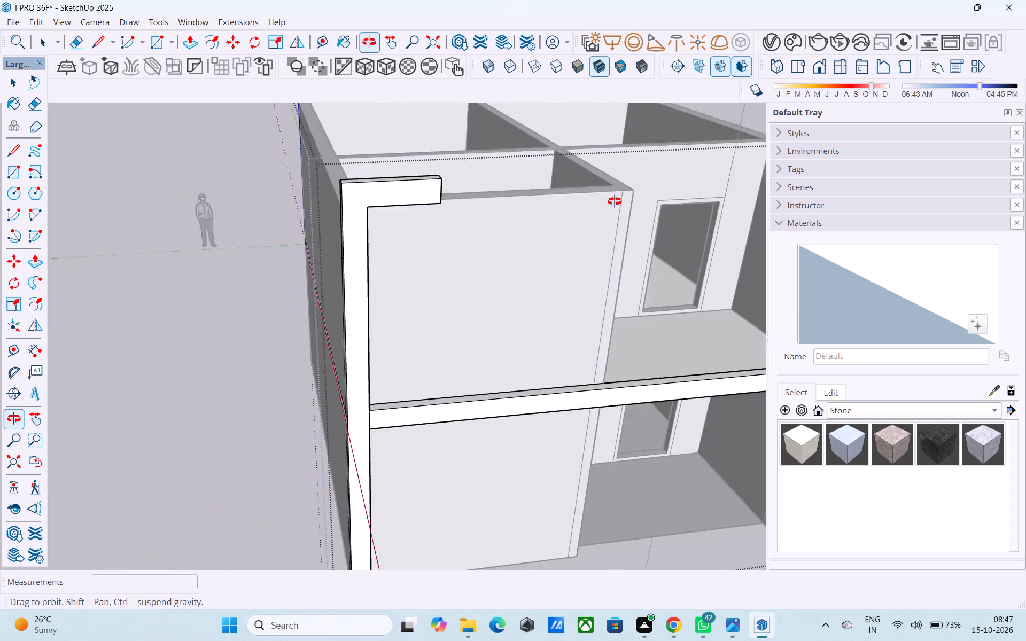
pyautogui.keyDown('shift'); pyautogui.moveTo(615, 201); pyautogui.dragTo(252, 261, button='middle'); pyautogui.keyUp('shift')
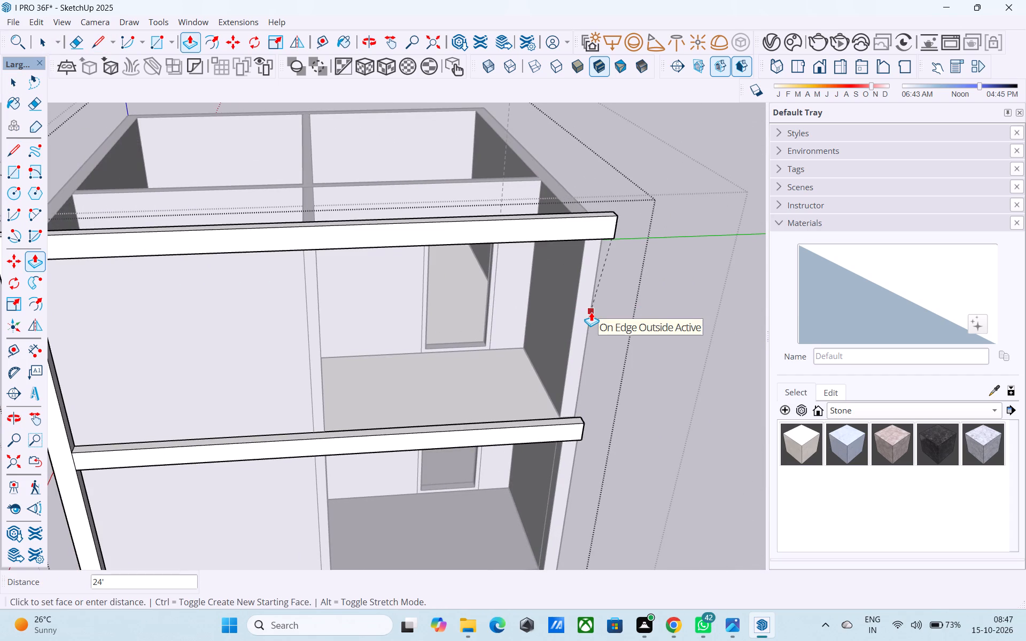
pyautogui.click(591, 311)
pyautogui.press('space')
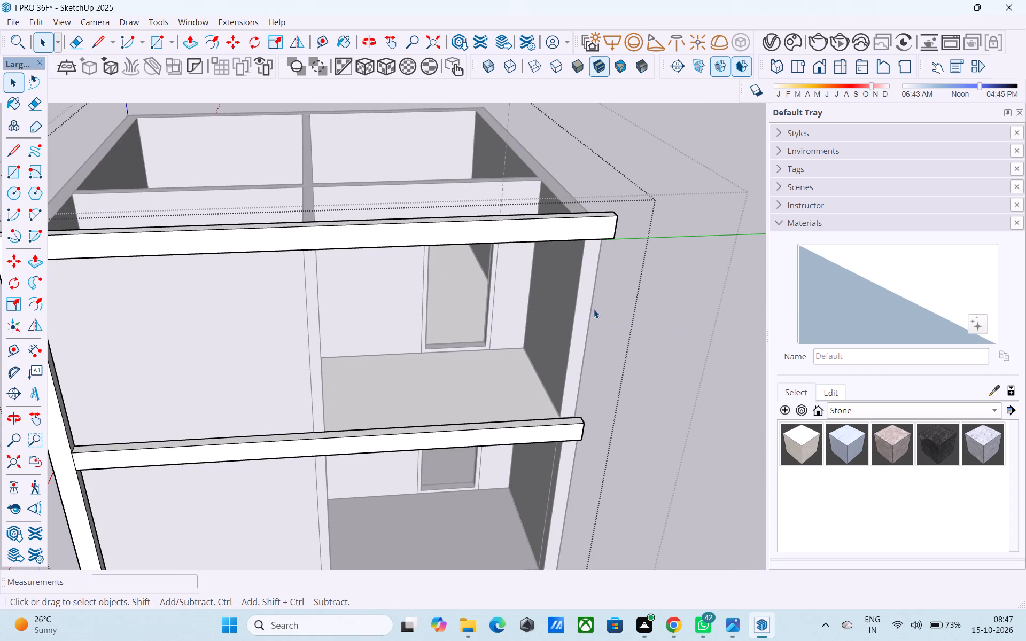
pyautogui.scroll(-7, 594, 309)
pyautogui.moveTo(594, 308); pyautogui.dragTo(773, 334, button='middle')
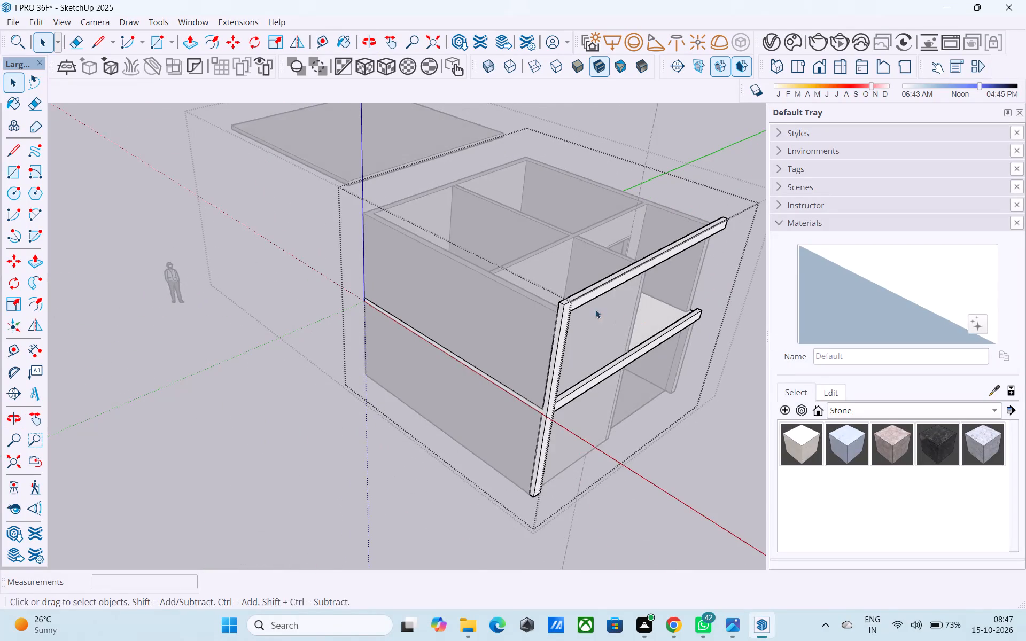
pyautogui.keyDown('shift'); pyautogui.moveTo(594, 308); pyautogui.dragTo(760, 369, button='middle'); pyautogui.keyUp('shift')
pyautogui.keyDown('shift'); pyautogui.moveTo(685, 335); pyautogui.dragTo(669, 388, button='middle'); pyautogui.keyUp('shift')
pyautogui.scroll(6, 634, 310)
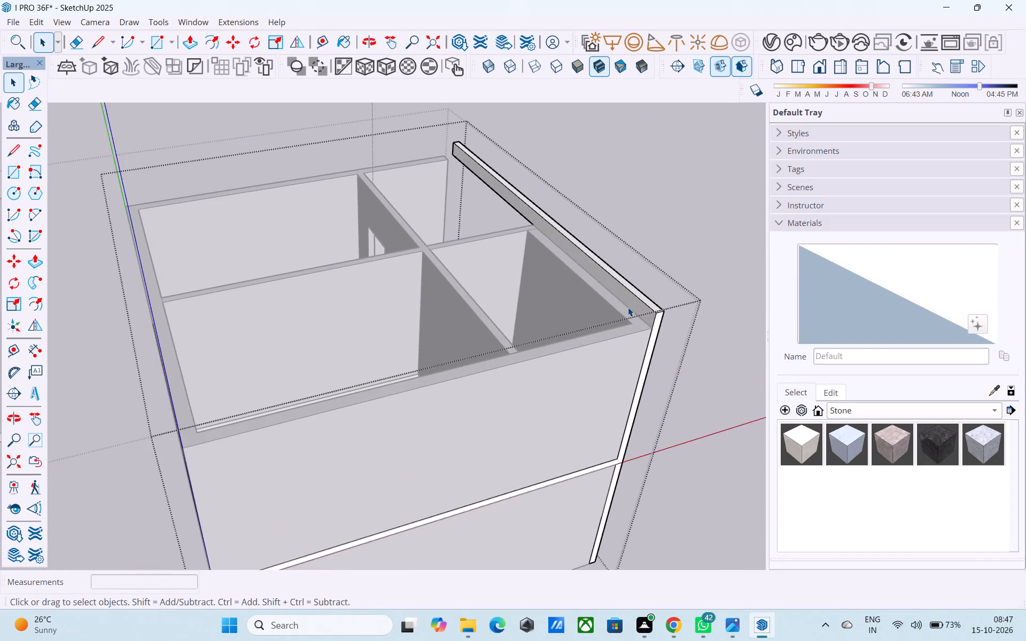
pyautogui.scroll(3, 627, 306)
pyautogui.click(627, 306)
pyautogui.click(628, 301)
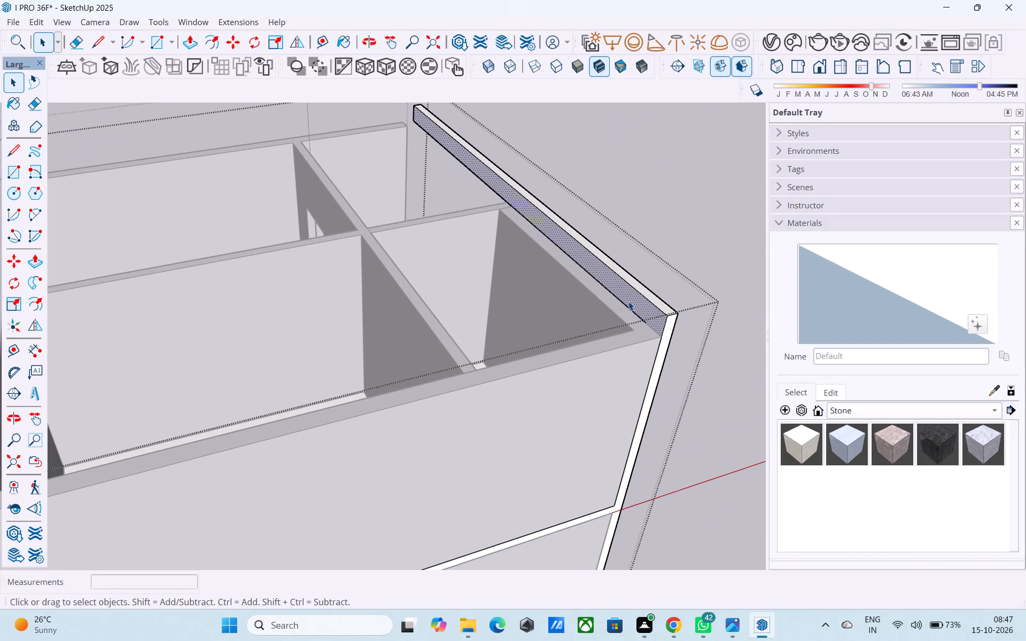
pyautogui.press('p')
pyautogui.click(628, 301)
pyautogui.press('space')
# Draw a line along the bottom edge of the top beam's rear face, from the leg's corner to the beam's far end.
pyautogui.press('l')
pyautogui.click(661, 343)
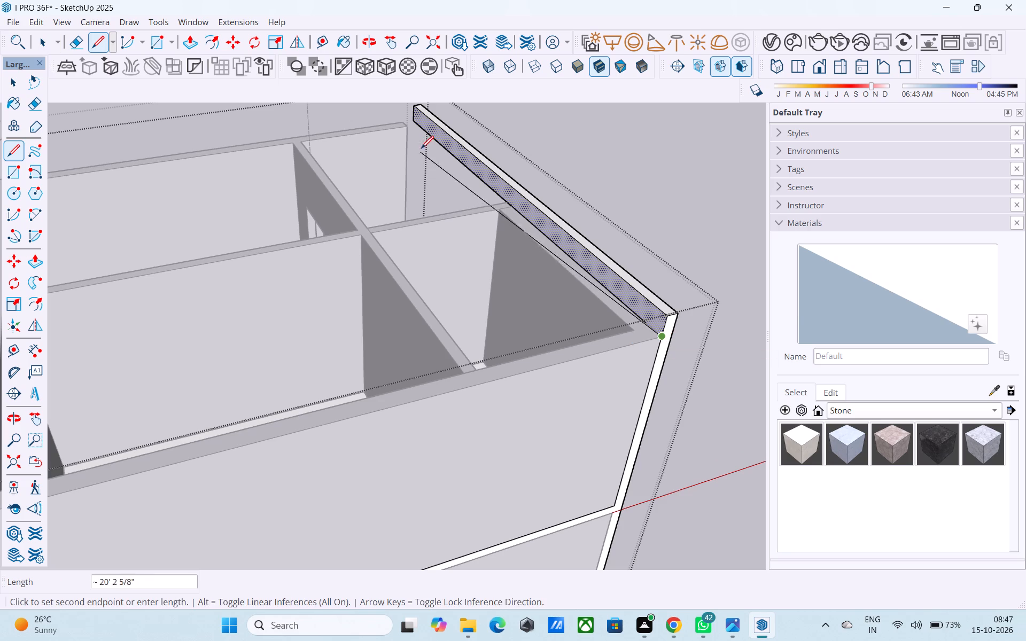
pyautogui.click(413, 122)
pyautogui.press('space')
# Pull the top beam's rear face back over the walls to the building's rear edge, forming the roof slab.
pyautogui.click(438, 136)
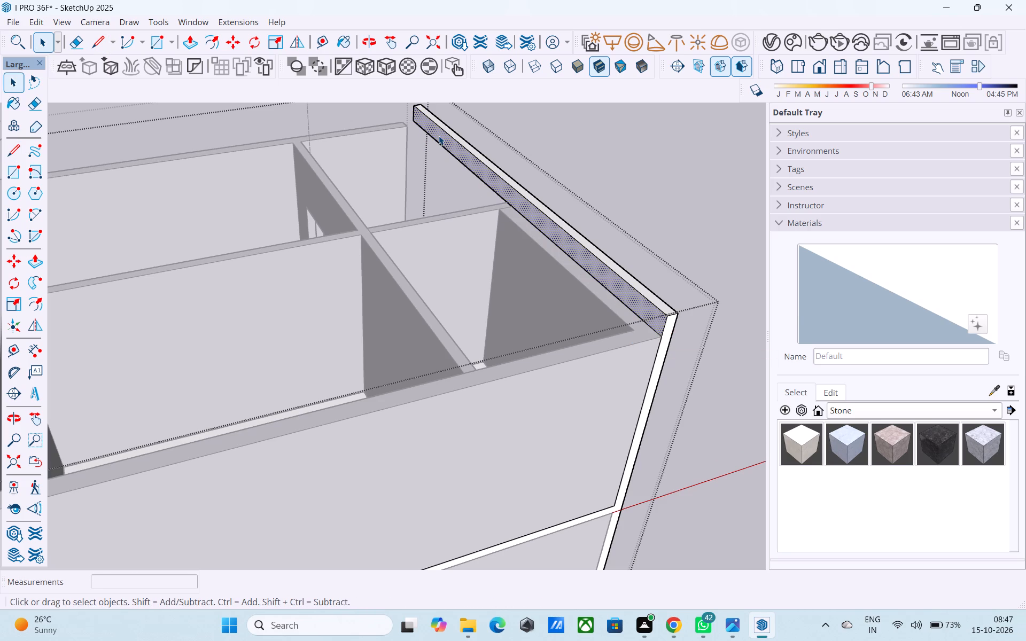
pyautogui.press('p')
pyautogui.click(439, 136)
pyautogui.scroll(-4, 418, 145)
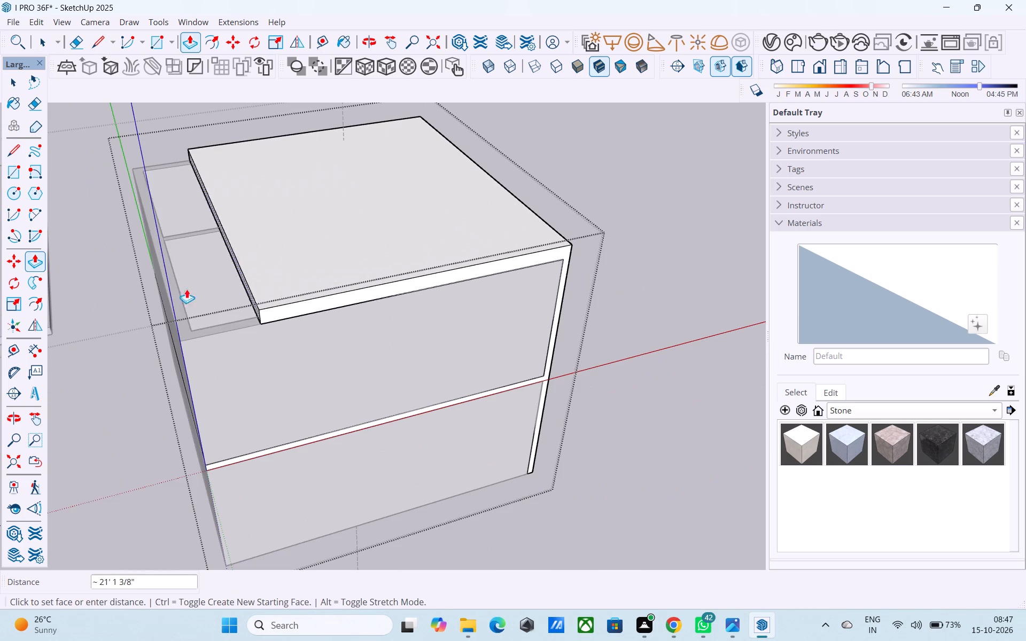
pyautogui.click(191, 385)
pyautogui.press('space')
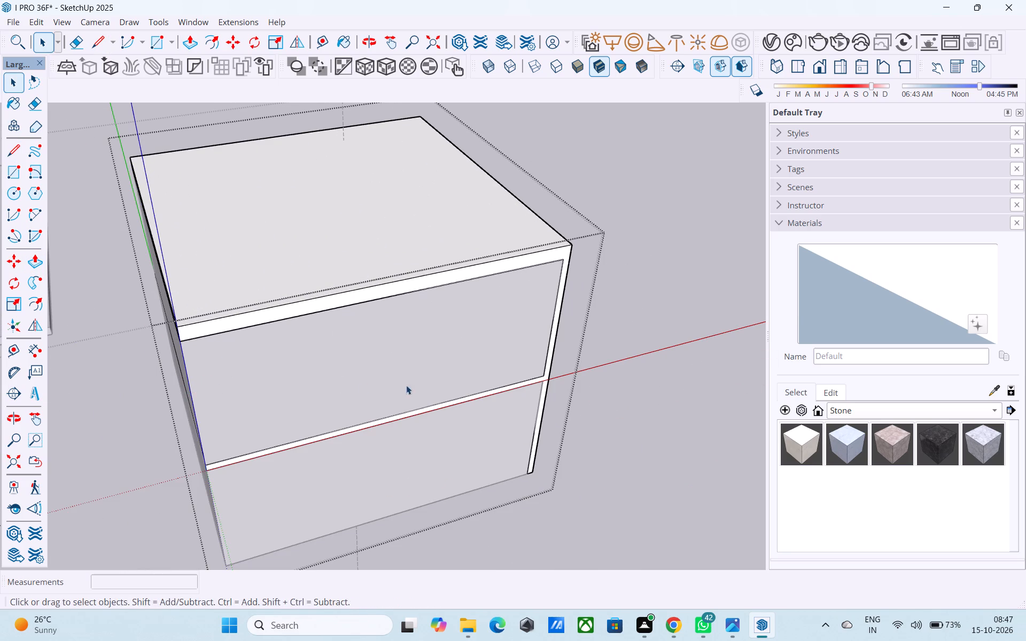
# Examine the framed front elevation and the roof slab from several angles.
pyautogui.moveTo(406, 385); pyautogui.dragTo(0, 279, button='middle')
pyautogui.moveTo(339, 300); pyautogui.dragTo(265, 287, button='middle')
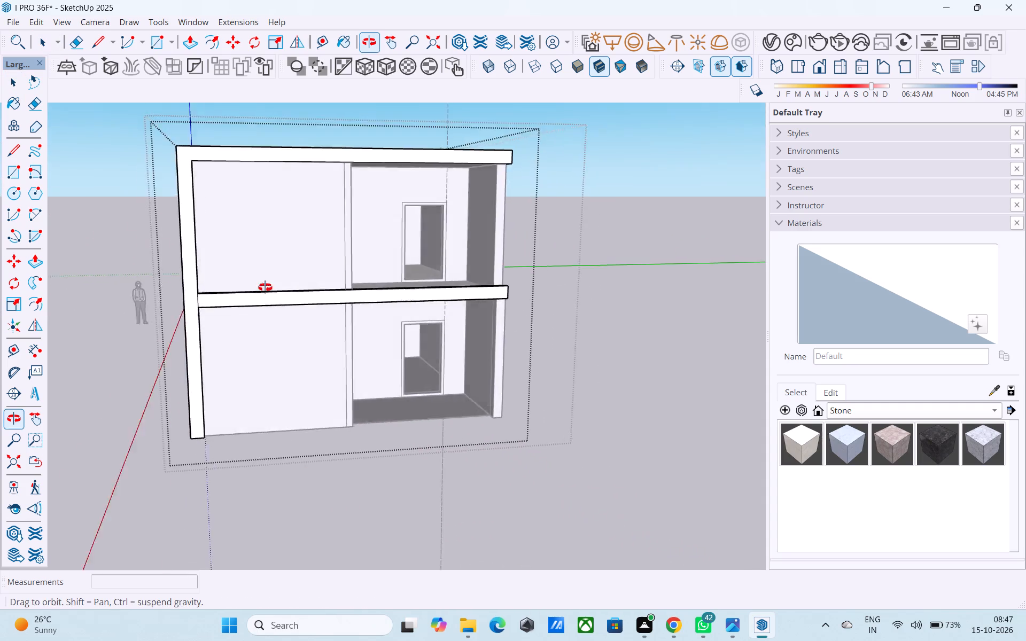
pyautogui.moveTo(265, 287); pyautogui.dragTo(429, 249, button='middle')
pyautogui.moveTo(430, 246); pyautogui.dragTo(414, 294, button='middle')
pyautogui.moveTo(414, 294); pyautogui.dragTo(369, 331, button='middle')
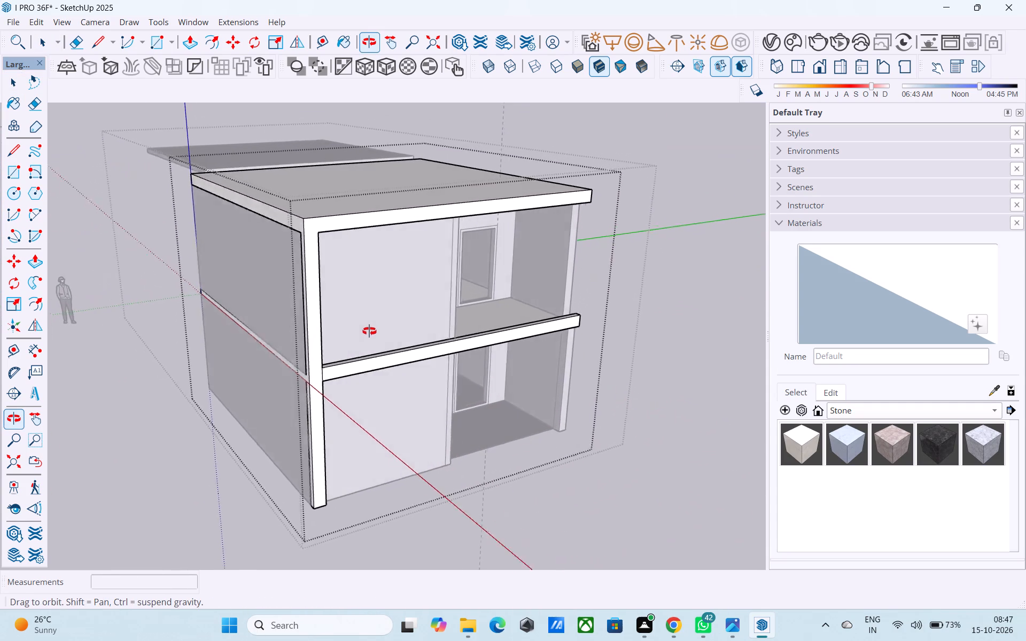
pyautogui.moveTo(369, 331); pyautogui.dragTo(283, 327, button='middle')
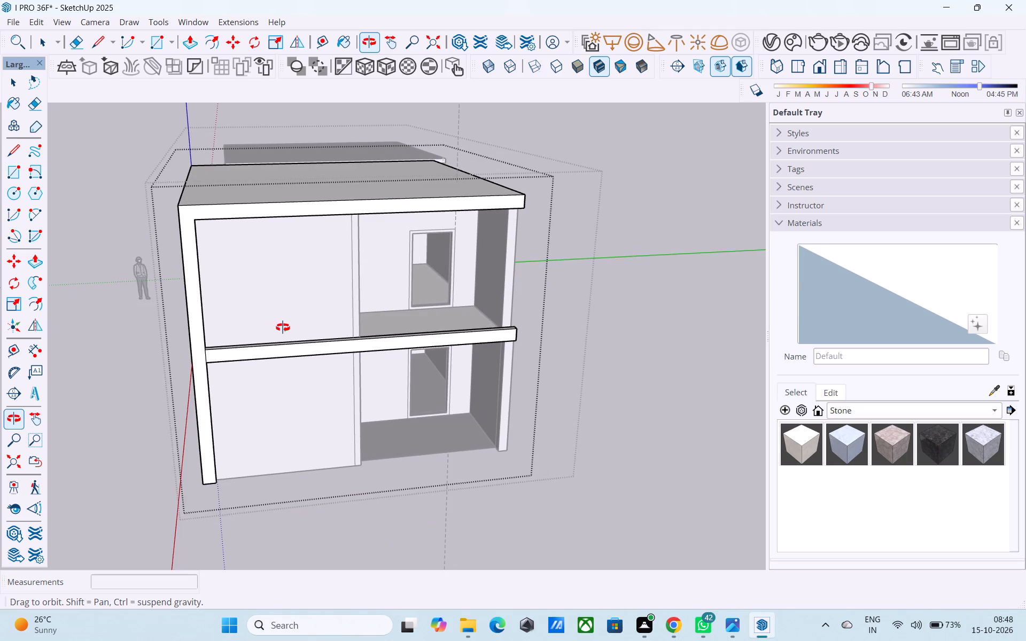
pyautogui.moveTo(283, 327); pyautogui.dragTo(255, 294, button='middle')
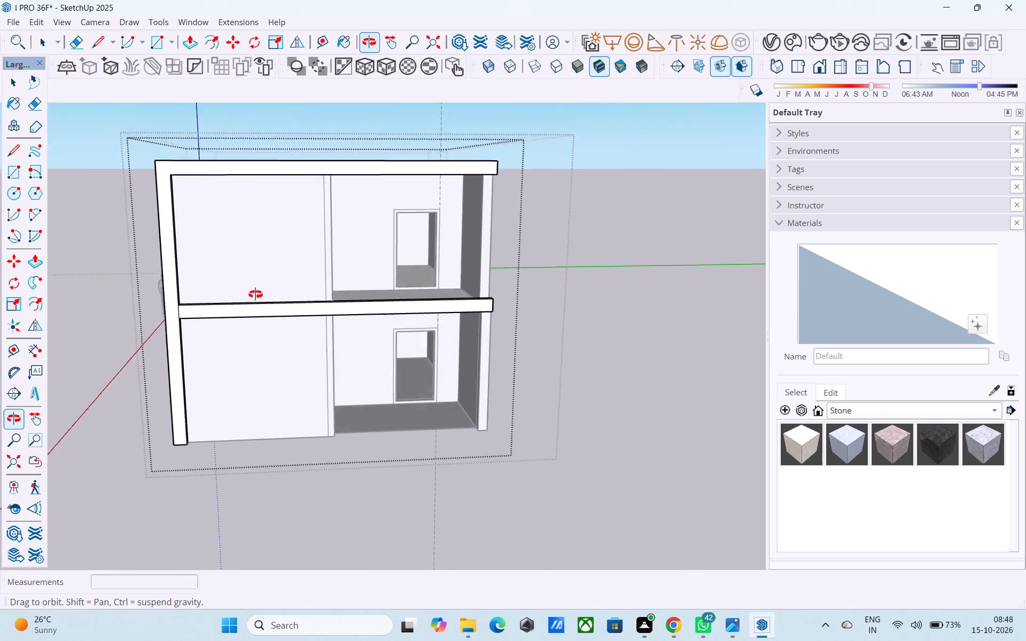
# Open the upper-storey walls for editing and save the model.
pyautogui.moveTo(255, 294); pyautogui.dragTo(253, 286, button='middle')
pyautogui.keyDown('shift'); pyautogui.moveTo(253, 285); pyautogui.dragTo(292, 302, button='middle'); pyautogui.keyUp('shift')
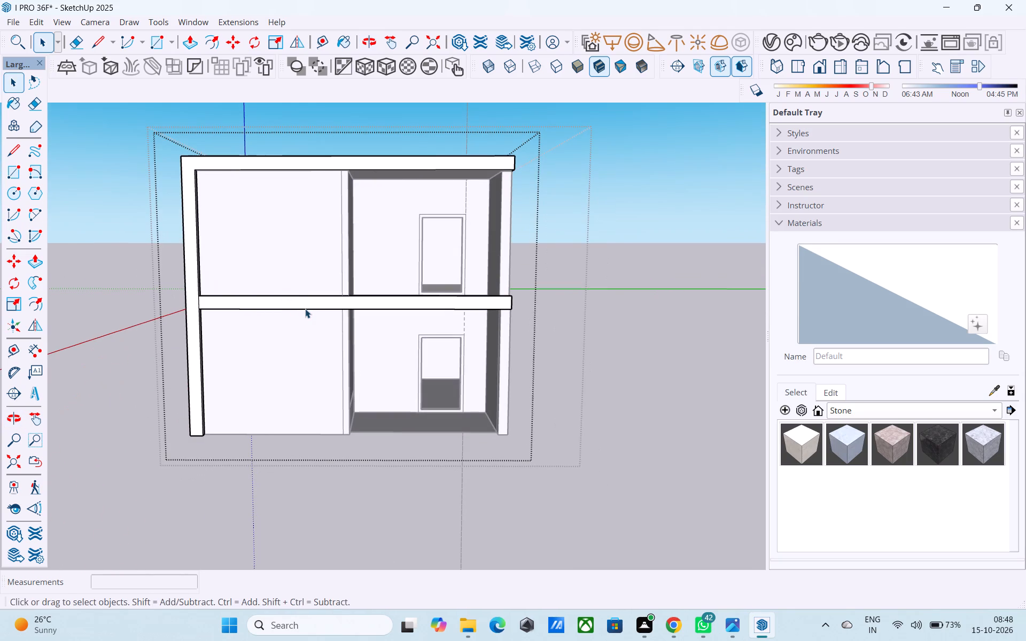
pyautogui.keyDown('shift'); pyautogui.moveTo(305, 304); pyautogui.dragTo(348, 358, button='middle'); pyautogui.keyUp('shift')
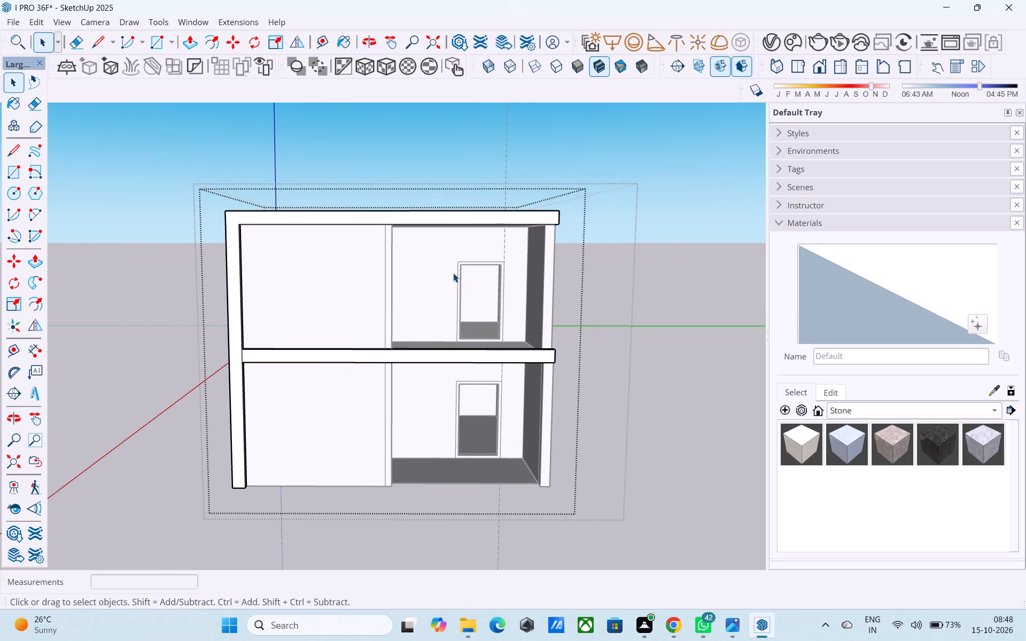
pyautogui.scroll(7, 450, 268)
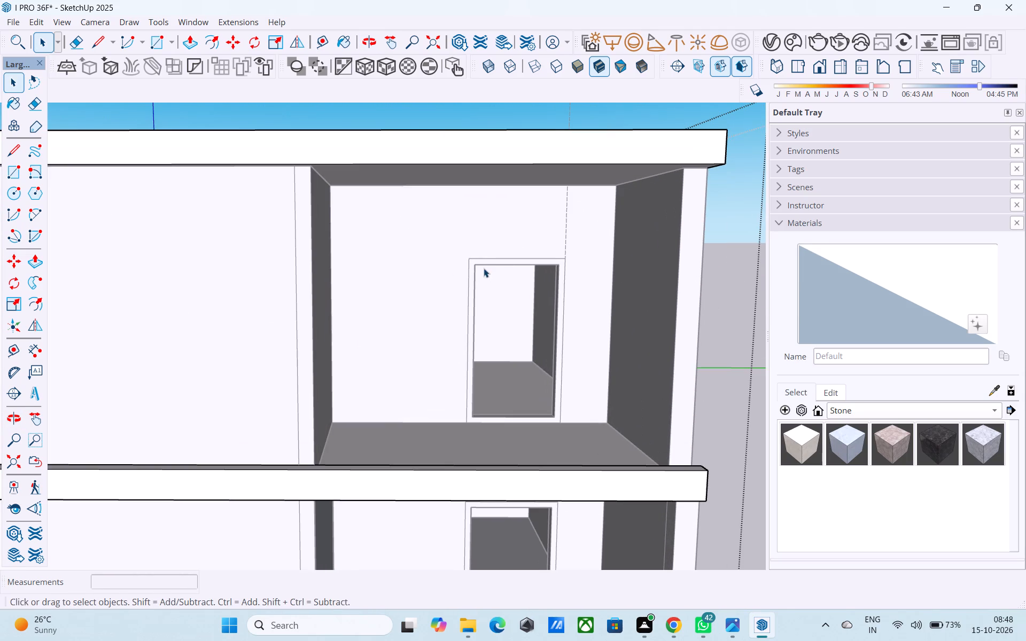
pyautogui.doubleClick(486, 260)
pyautogui.click(487, 260)
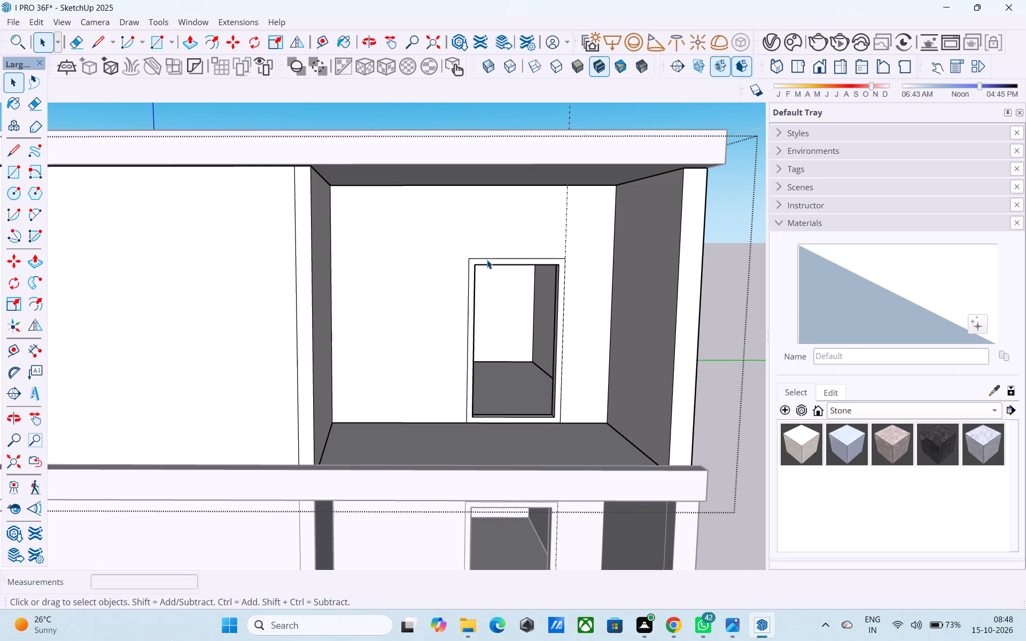
pyautogui.hotkey('ctrl', 's')
# Copy the upper-storey door frame sideways along the floor line so the copy sits edge to edge beside the original opening.
pyautogui.scroll(3, 487, 260)
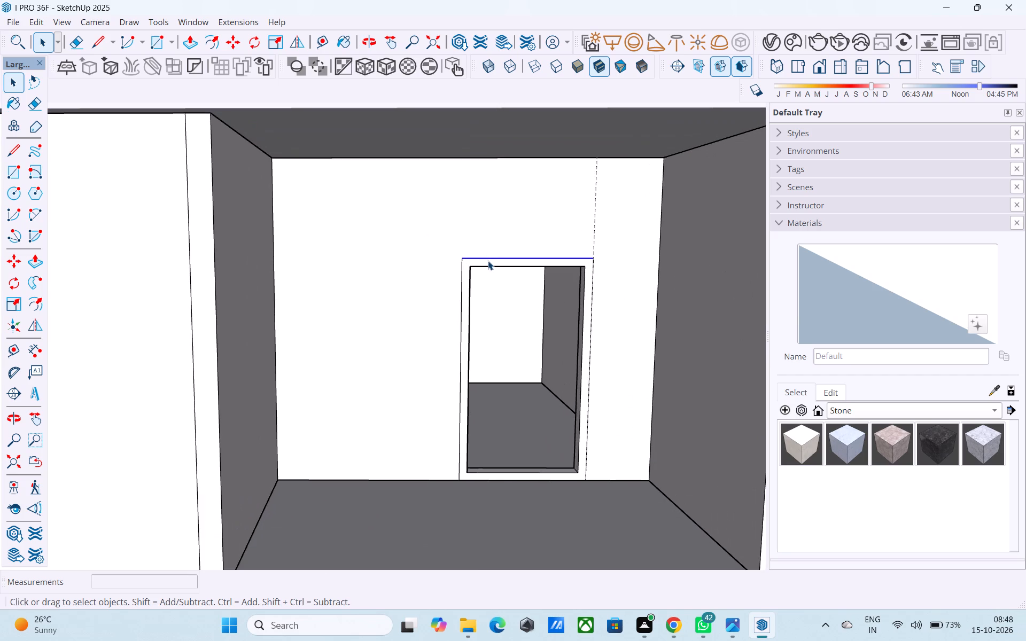
pyautogui.click(491, 263)
pyautogui.press('m')
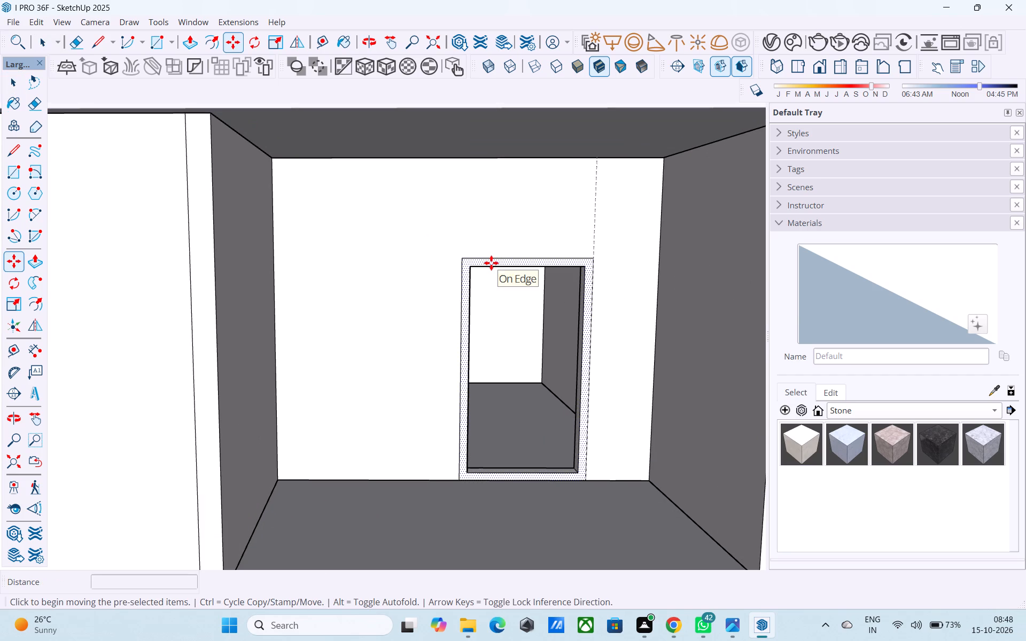
pyautogui.click(589, 478)
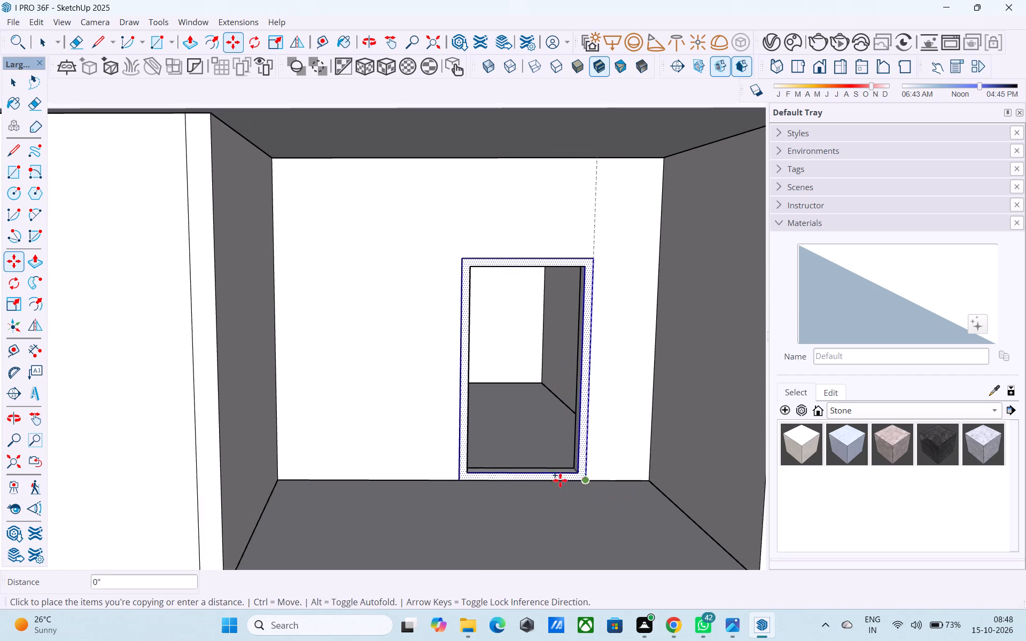
pyautogui.click(453, 484)
pyautogui.press('space')
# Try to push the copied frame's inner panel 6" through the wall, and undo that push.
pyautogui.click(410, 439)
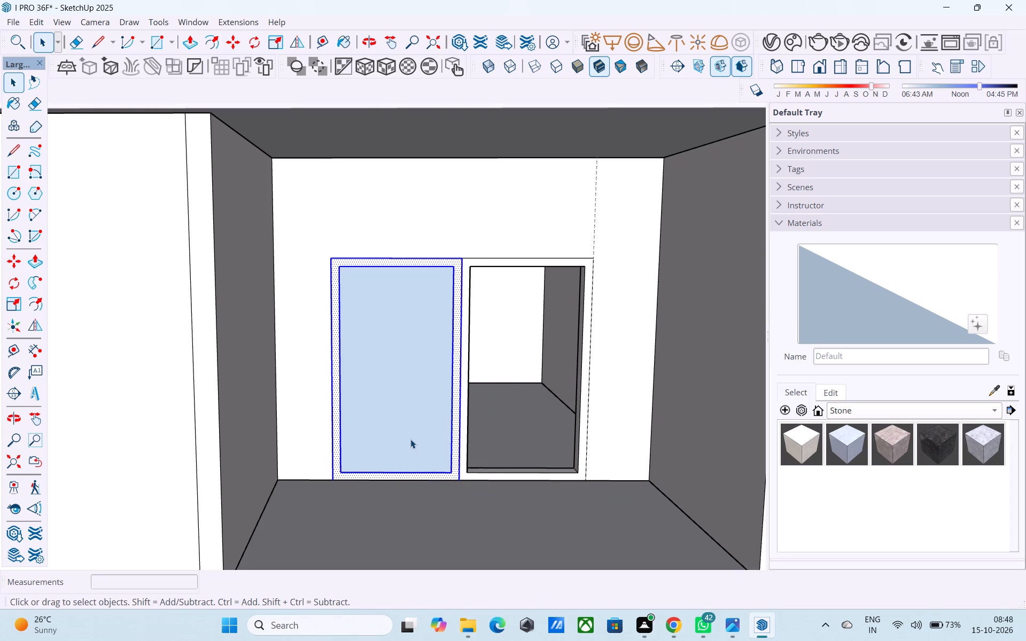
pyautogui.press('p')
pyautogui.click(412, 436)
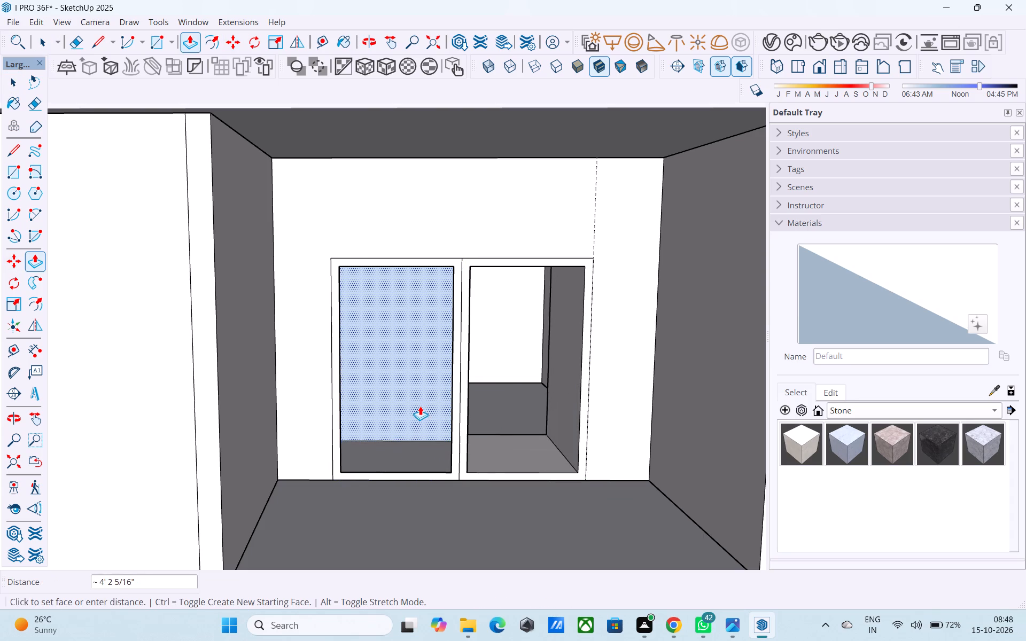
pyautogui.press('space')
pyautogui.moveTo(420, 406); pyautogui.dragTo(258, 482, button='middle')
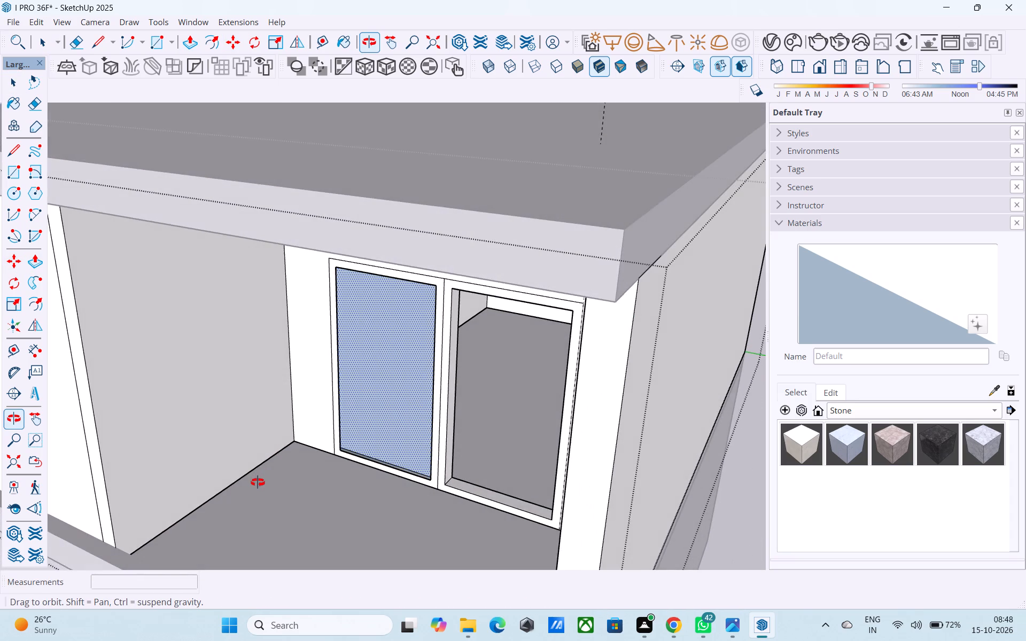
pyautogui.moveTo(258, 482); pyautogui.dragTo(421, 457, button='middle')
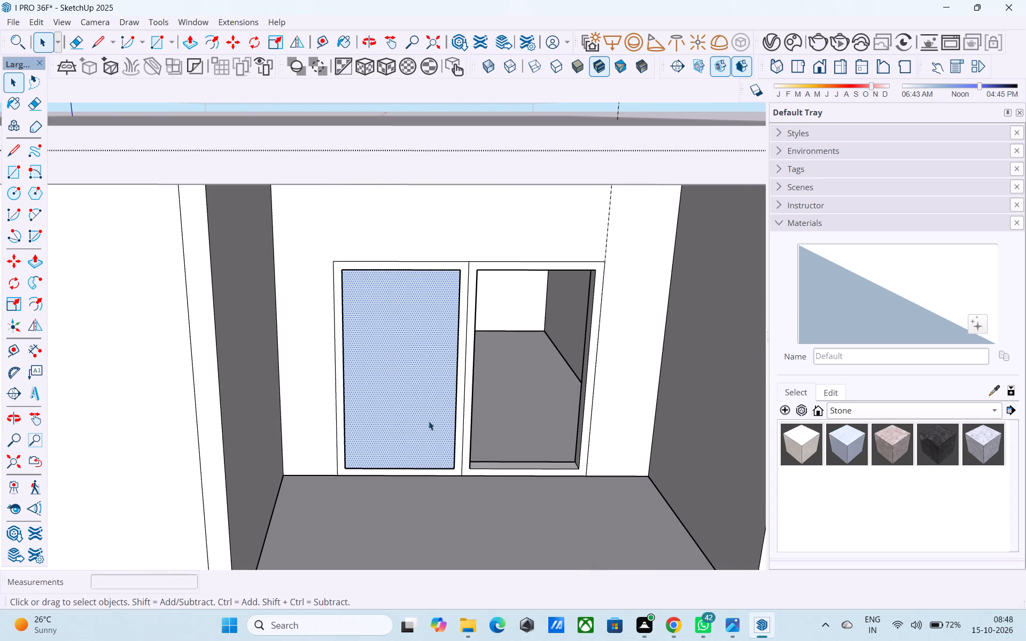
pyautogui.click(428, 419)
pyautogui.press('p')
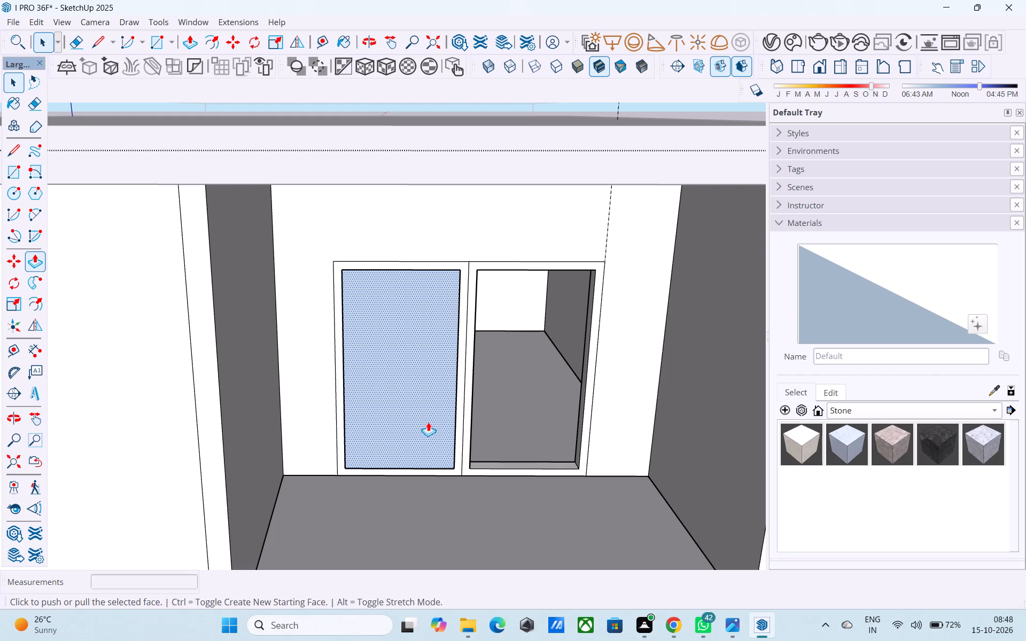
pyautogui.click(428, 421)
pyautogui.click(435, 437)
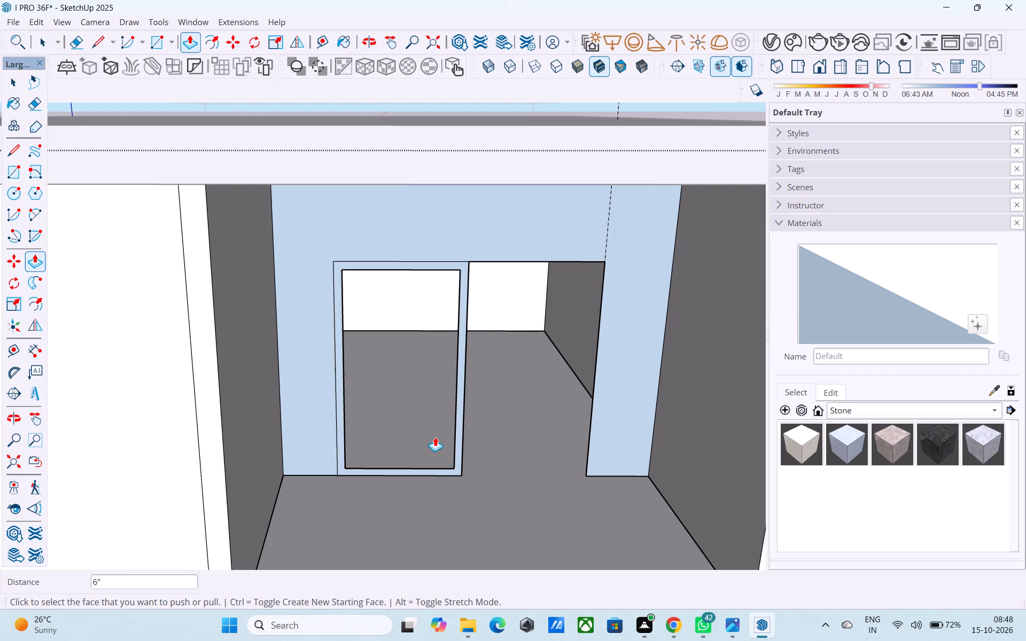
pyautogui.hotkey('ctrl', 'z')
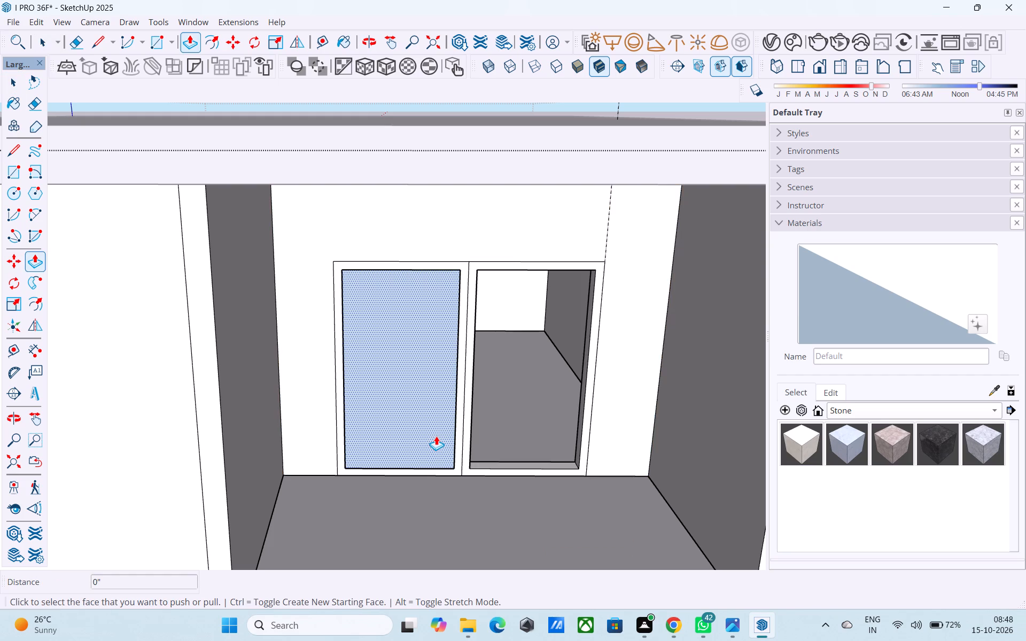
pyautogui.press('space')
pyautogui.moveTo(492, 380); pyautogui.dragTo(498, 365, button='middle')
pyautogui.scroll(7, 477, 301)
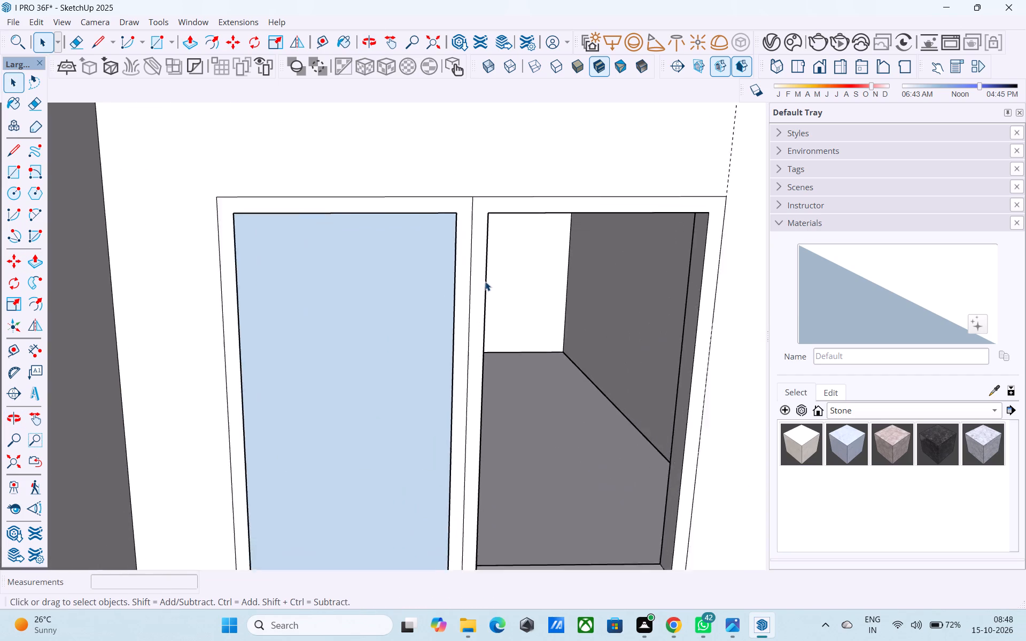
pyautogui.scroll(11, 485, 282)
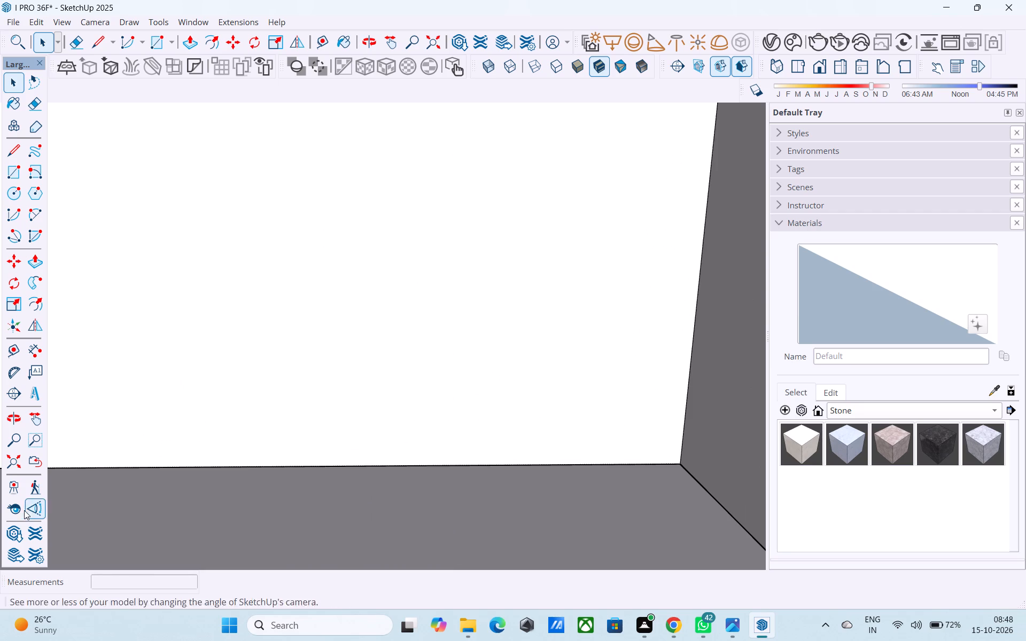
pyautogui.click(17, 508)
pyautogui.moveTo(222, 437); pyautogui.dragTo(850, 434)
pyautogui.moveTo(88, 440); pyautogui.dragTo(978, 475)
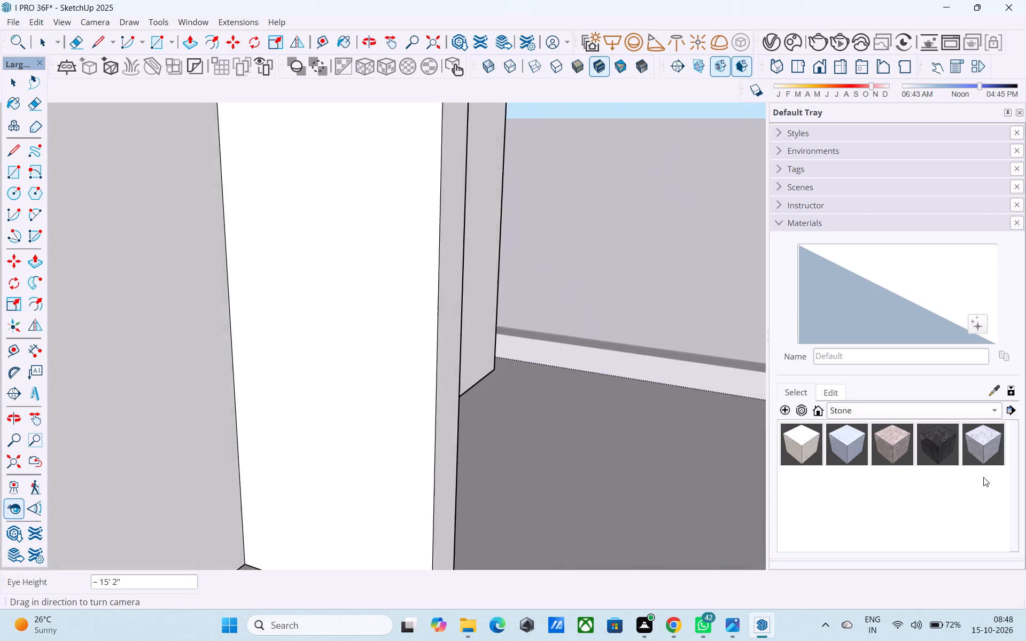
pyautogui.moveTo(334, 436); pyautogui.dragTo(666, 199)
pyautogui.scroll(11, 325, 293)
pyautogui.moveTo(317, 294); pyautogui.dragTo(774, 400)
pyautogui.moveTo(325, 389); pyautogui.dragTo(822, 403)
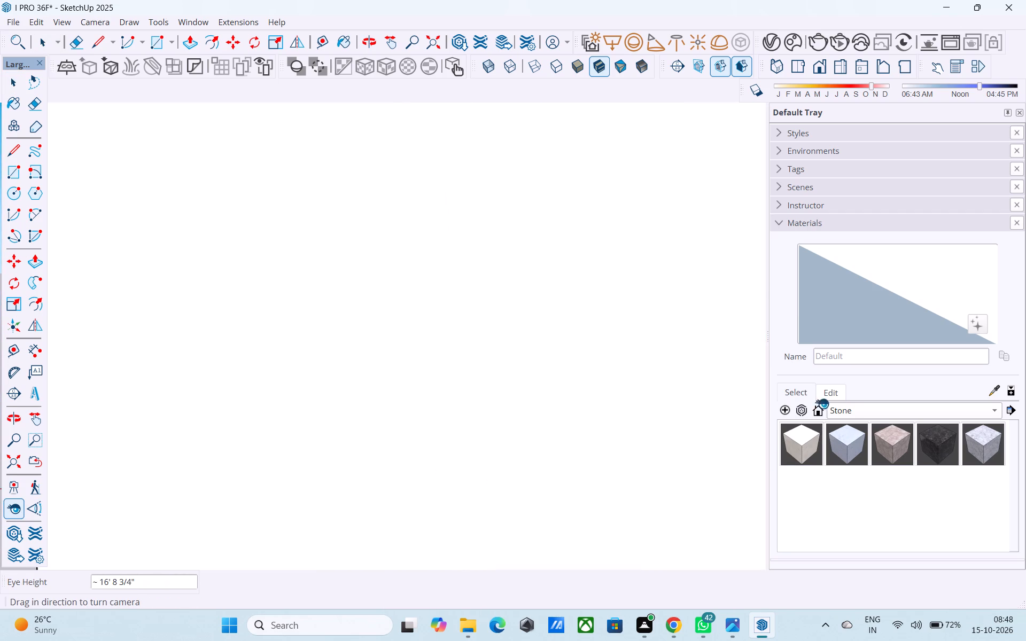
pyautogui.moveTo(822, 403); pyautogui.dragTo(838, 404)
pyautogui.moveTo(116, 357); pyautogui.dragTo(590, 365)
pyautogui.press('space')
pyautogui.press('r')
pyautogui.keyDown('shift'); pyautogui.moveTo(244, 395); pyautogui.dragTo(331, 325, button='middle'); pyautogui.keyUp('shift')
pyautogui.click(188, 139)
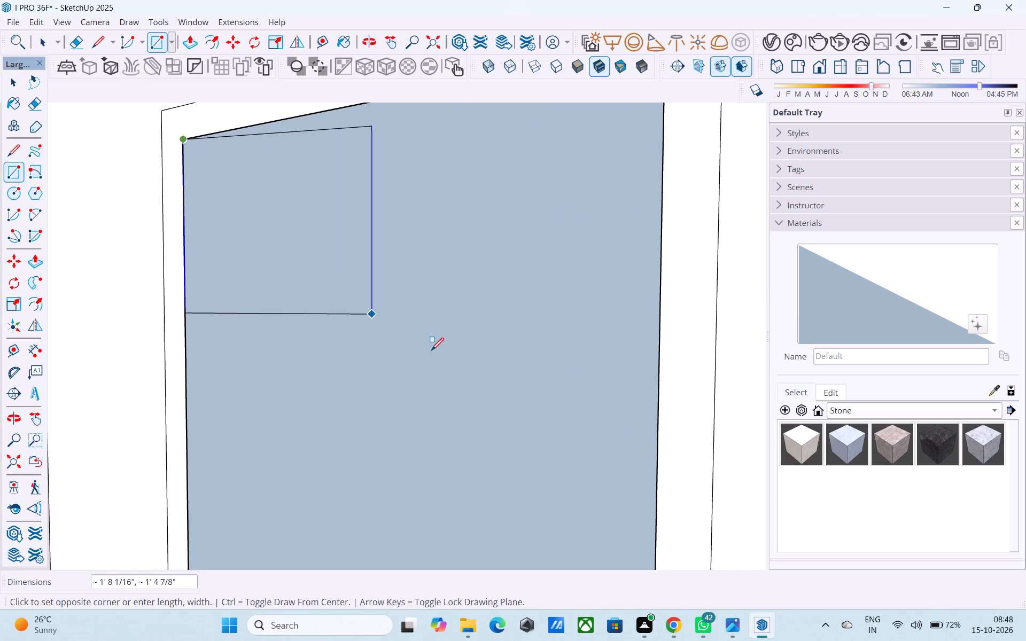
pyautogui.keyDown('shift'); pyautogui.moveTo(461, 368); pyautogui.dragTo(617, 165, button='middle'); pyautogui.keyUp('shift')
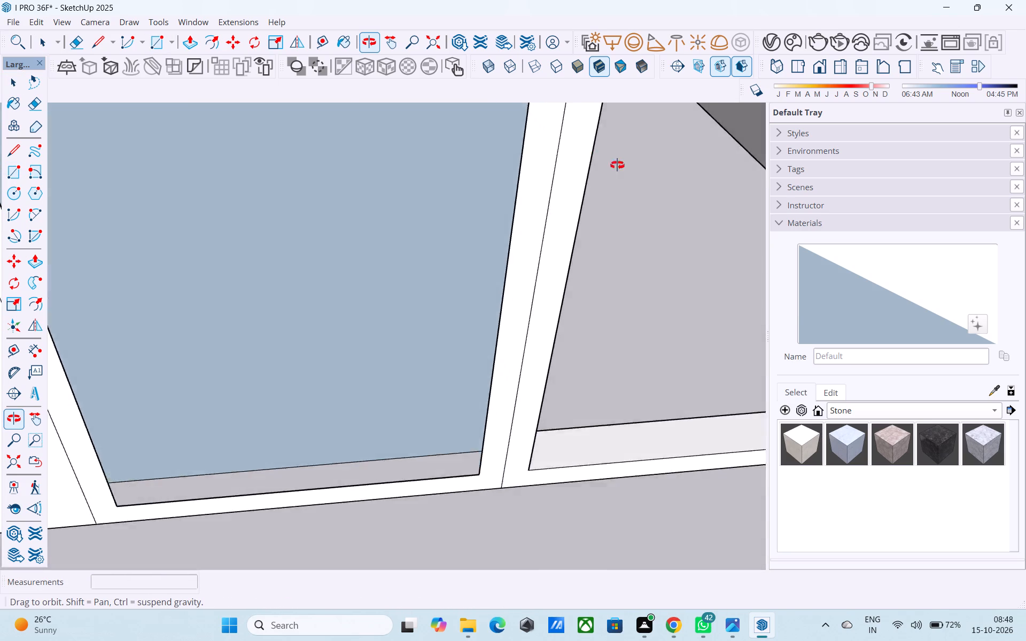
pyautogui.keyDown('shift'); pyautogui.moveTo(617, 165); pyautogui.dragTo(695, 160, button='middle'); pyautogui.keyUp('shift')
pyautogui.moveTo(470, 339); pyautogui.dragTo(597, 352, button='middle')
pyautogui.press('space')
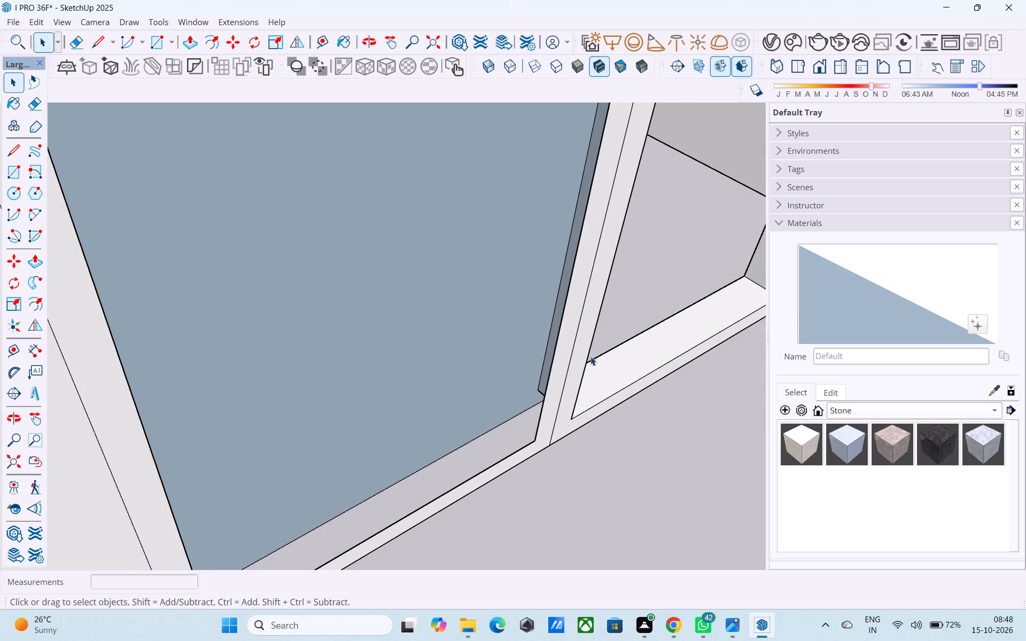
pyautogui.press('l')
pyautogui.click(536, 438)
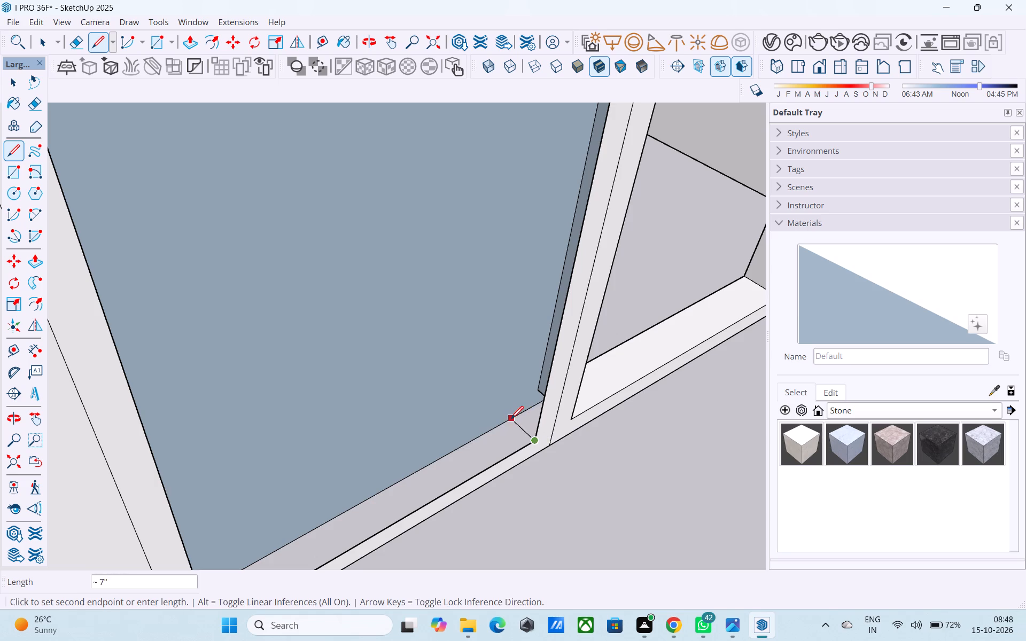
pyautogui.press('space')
# Draw a 6'6" by 3'6" rectangle over the copied frame's inner panel, from its top corner to the diagonally opposite bottom corner.
pyautogui.scroll(-3, 510, 420)
pyautogui.keyDown('shift'); pyautogui.moveTo(510, 420); pyautogui.dragTo(423, 267, button='middle'); pyautogui.keyUp('shift')
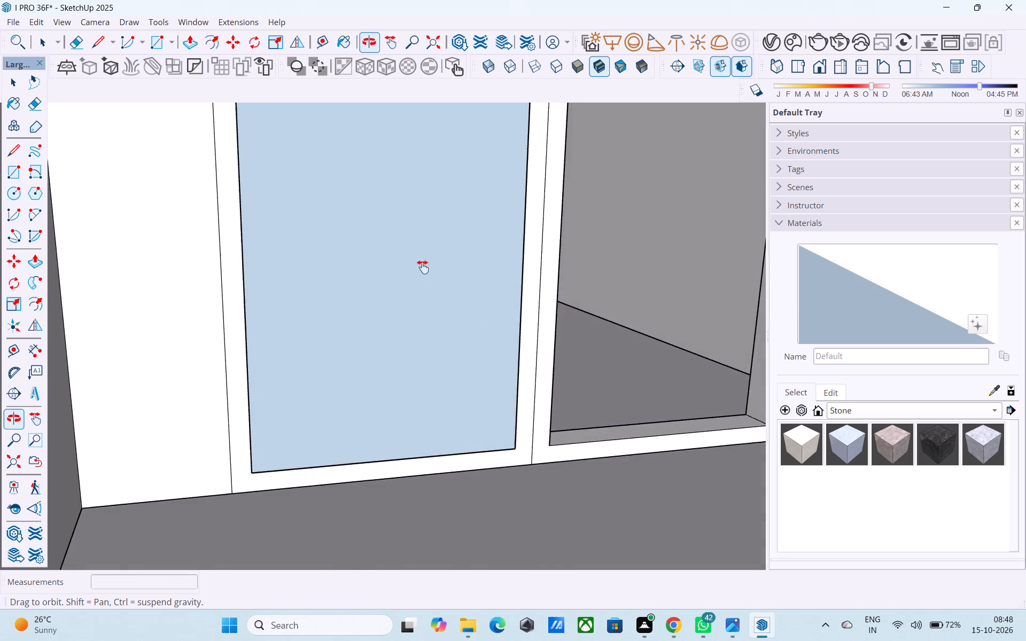
pyautogui.keyDown('shift'); pyautogui.moveTo(423, 267); pyautogui.dragTo(216, 286, button='middle'); pyautogui.keyUp('shift')
pyautogui.keyDown('shift'); pyautogui.moveTo(547, 386); pyautogui.dragTo(37, 224, button='middle'); pyautogui.keyUp('shift')
pyautogui.scroll(-8, 115, 248)
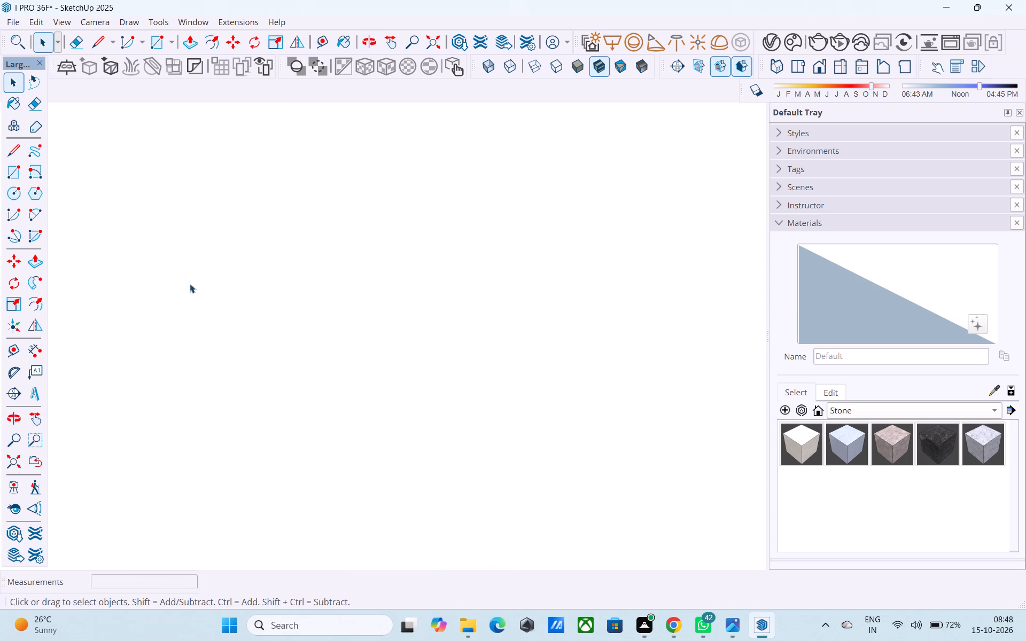
pyautogui.scroll(-9, 190, 284)
pyautogui.scroll(1, 227, 316)
pyautogui.scroll(-20, 231, 310)
pyautogui.scroll(-4, 231, 310)
pyautogui.scroll(1, 485, 283)
pyautogui.scroll(-4, 498, 280)
pyautogui.scroll(1, 501, 284)
pyautogui.scroll(-6, 501, 284)
pyautogui.scroll(1, 556, 290)
pyautogui.scroll(-2, 558, 296)
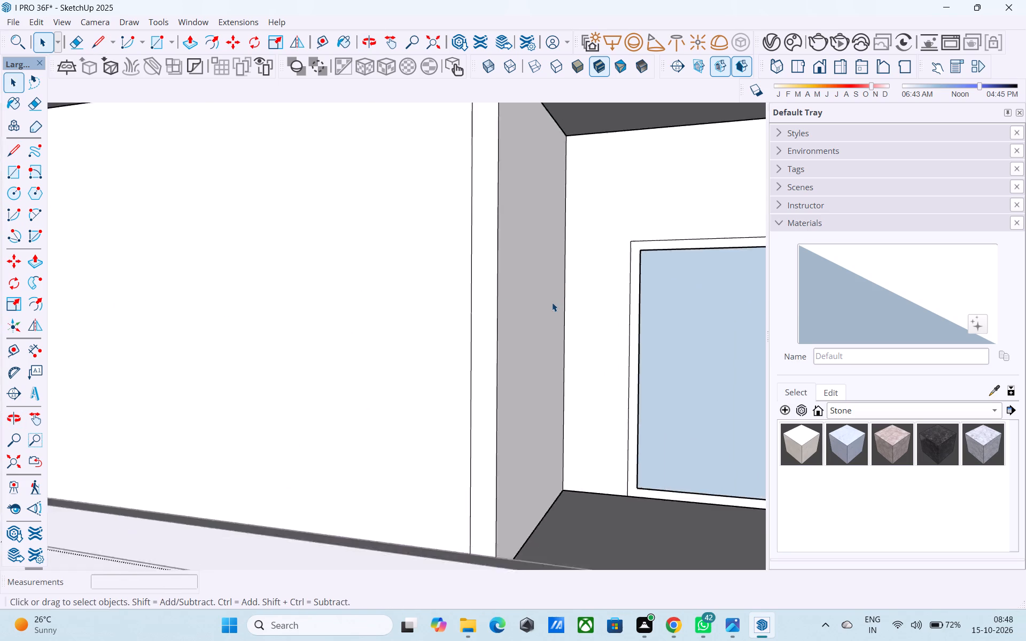
pyautogui.scroll(-9, 552, 302)
pyautogui.moveTo(546, 307); pyautogui.dragTo(429, 308, button='middle')
pyautogui.scroll(-1, 424, 305)
pyautogui.scroll(4, 408, 291)
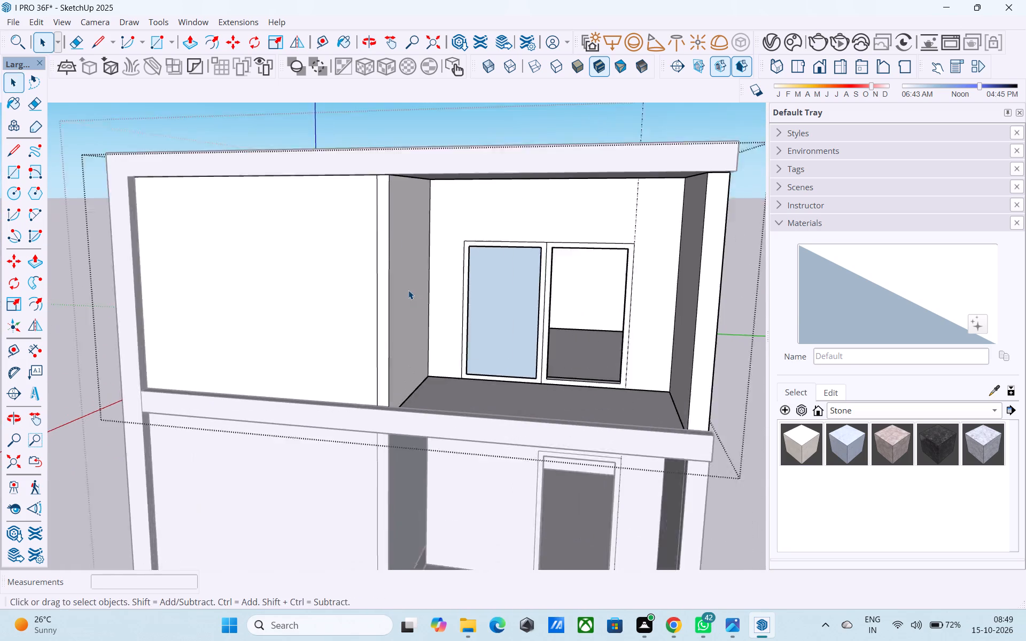
pyautogui.press('r')
pyautogui.click(478, 245)
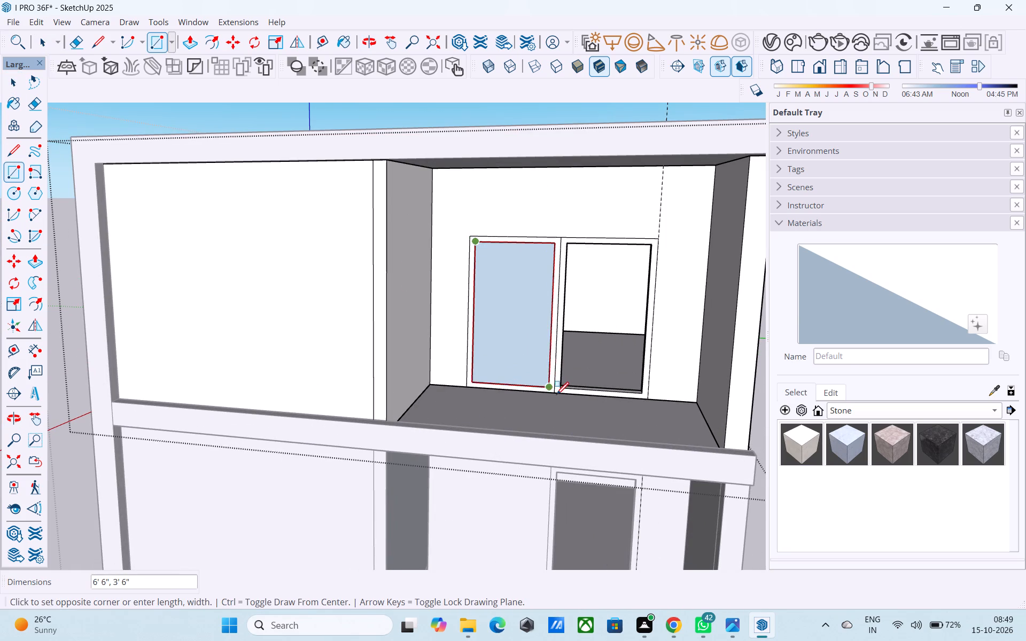
pyautogui.click(548, 385)
pyautogui.press('space')
# Push the copied frame's inner panel back through the wall, cutting a second opening beside the first.
pyautogui.click(503, 351)
pyautogui.scroll(3, 503, 350)
pyautogui.press('p')
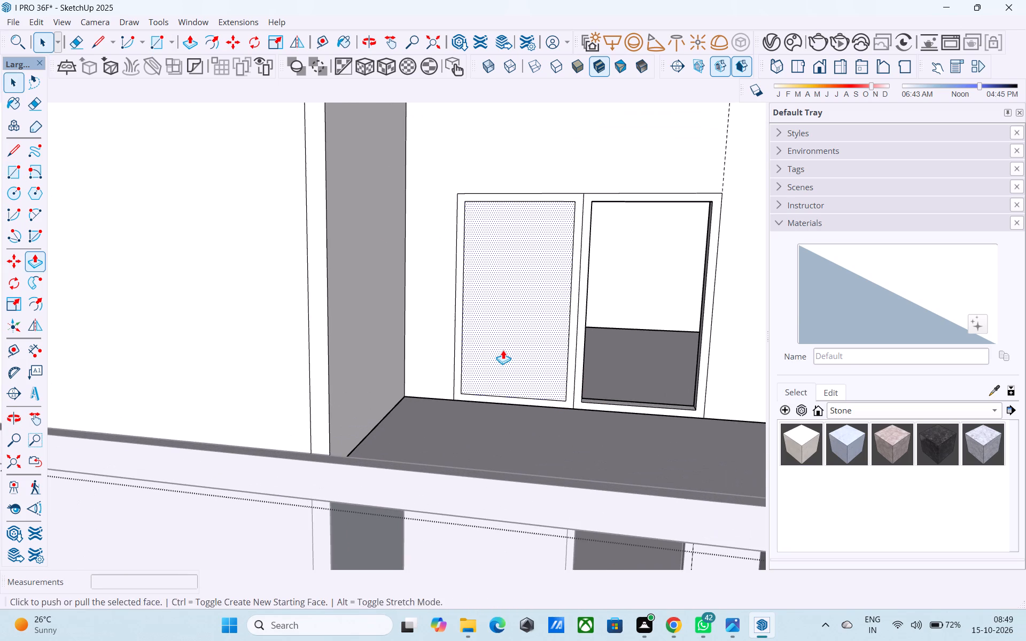
pyautogui.click(503, 350)
pyautogui.click(511, 324)
pyautogui.press('space')
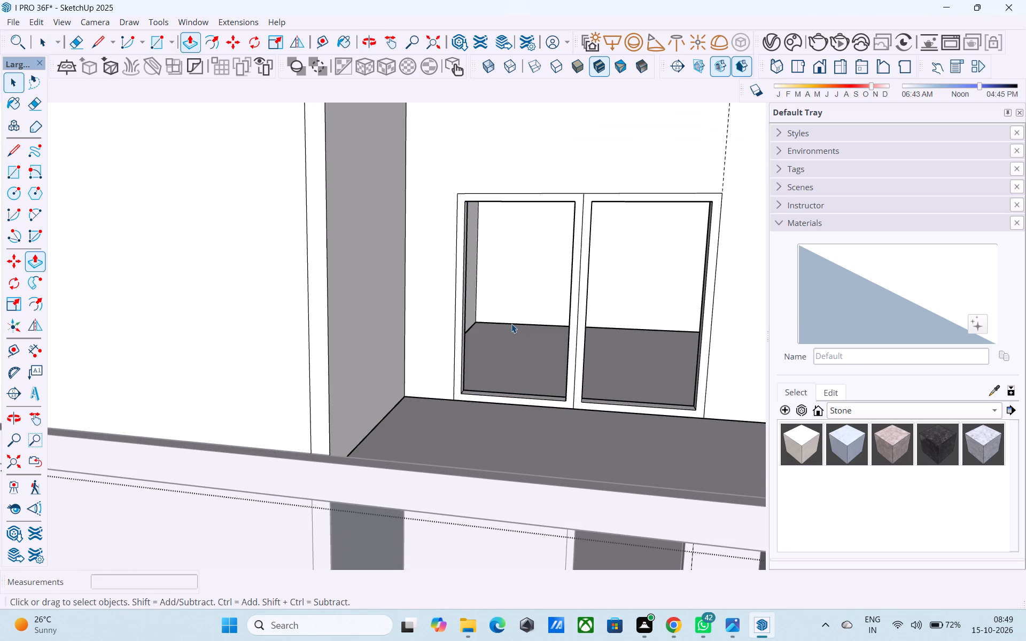
# Examine the paired upper-storey openings and the whole building from the front, side and above.
pyautogui.keyDown('shift'); pyautogui.moveTo(494, 333); pyautogui.dragTo(469, 312, button='middle'); pyautogui.keyUp('shift')
pyautogui.scroll(1, 465, 312)
pyautogui.scroll(-4, 461, 309)
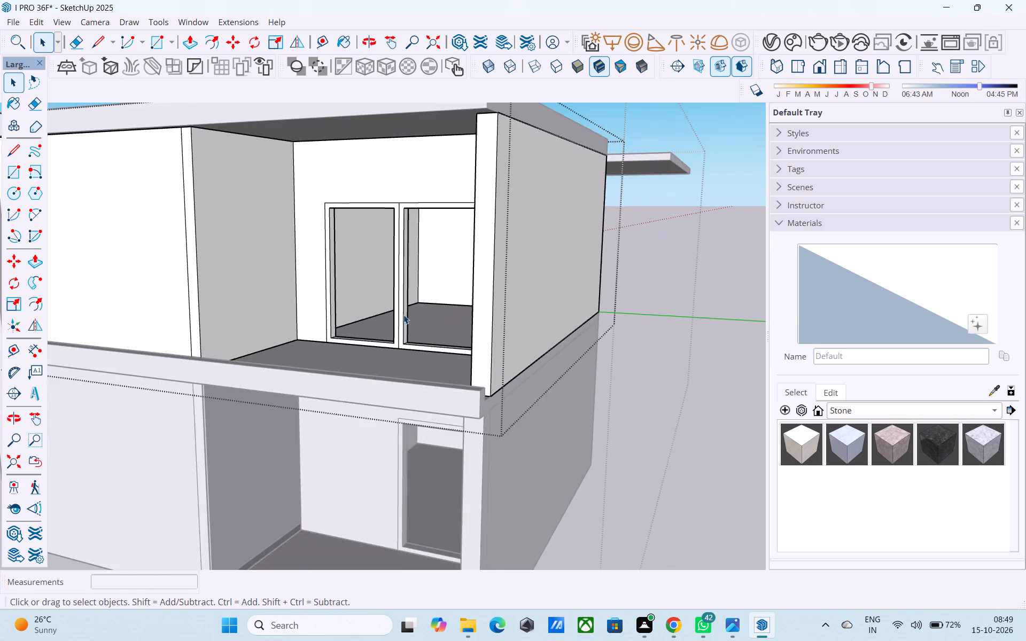
pyautogui.keyDown('shift'); pyautogui.moveTo(281, 297); pyautogui.dragTo(379, 320, button='middle'); pyautogui.keyUp('shift')
pyautogui.scroll(-7, 395, 304)
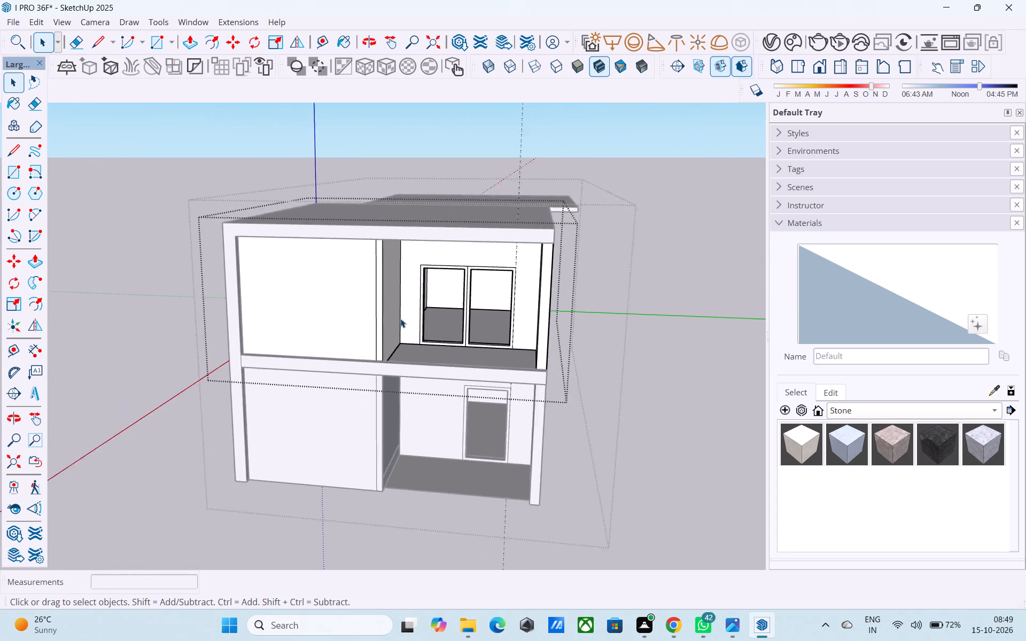
pyautogui.moveTo(400, 318); pyautogui.dragTo(438, 286, button='middle')
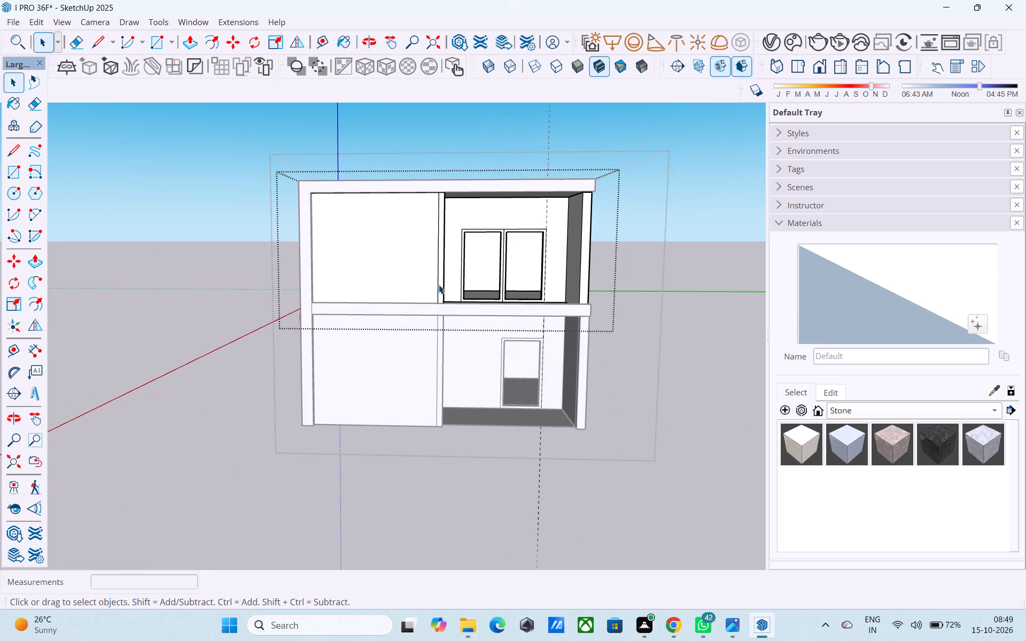
pyautogui.moveTo(450, 287); pyautogui.dragTo(549, 379, button='middle')
pyautogui.scroll(3, 773, 414)
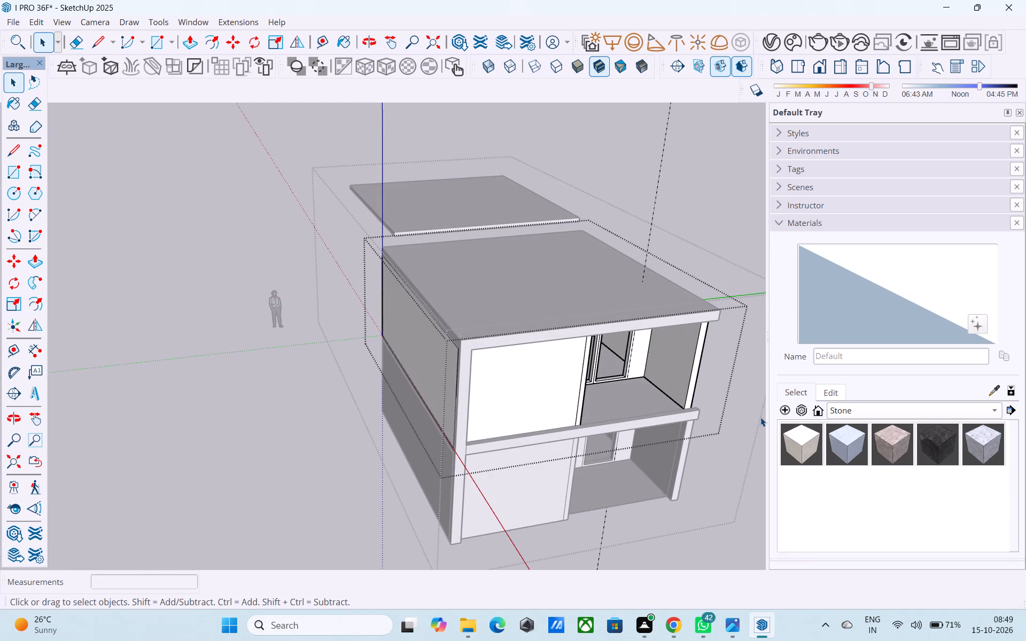
# Push/Pull the front end face of the upper-storey side wall to the edge of the floor-level front beam.
pyautogui.scroll(14, 760, 417)
pyautogui.scroll(-2, 667, 370)
pyautogui.moveTo(667, 370); pyautogui.dragTo(758, 482, button='middle')
pyautogui.scroll(4, 710, 293)
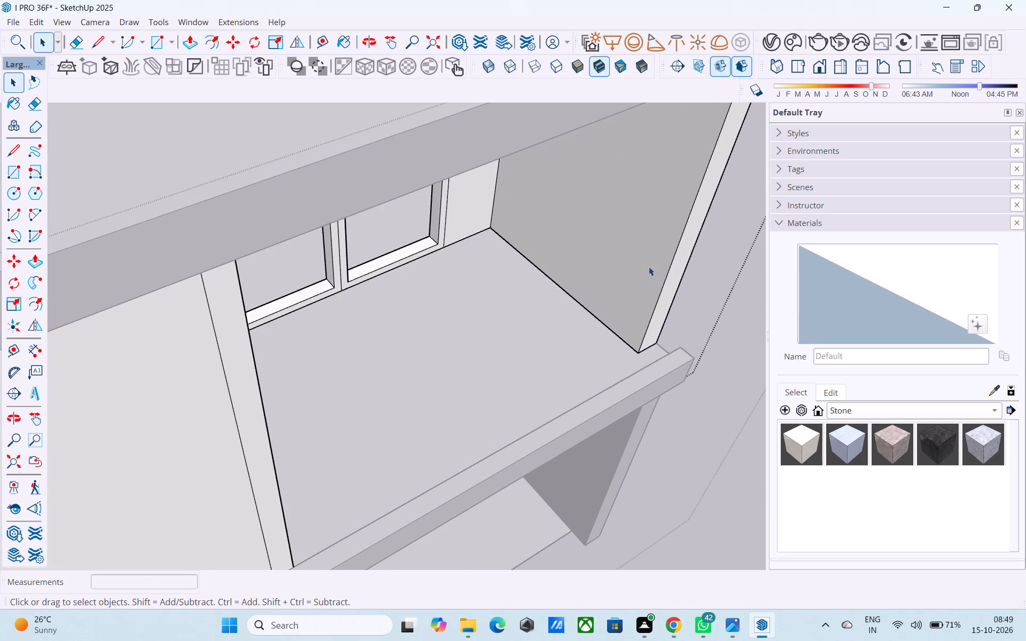
pyautogui.click(676, 268)
pyautogui.press('p')
pyautogui.click(676, 268)
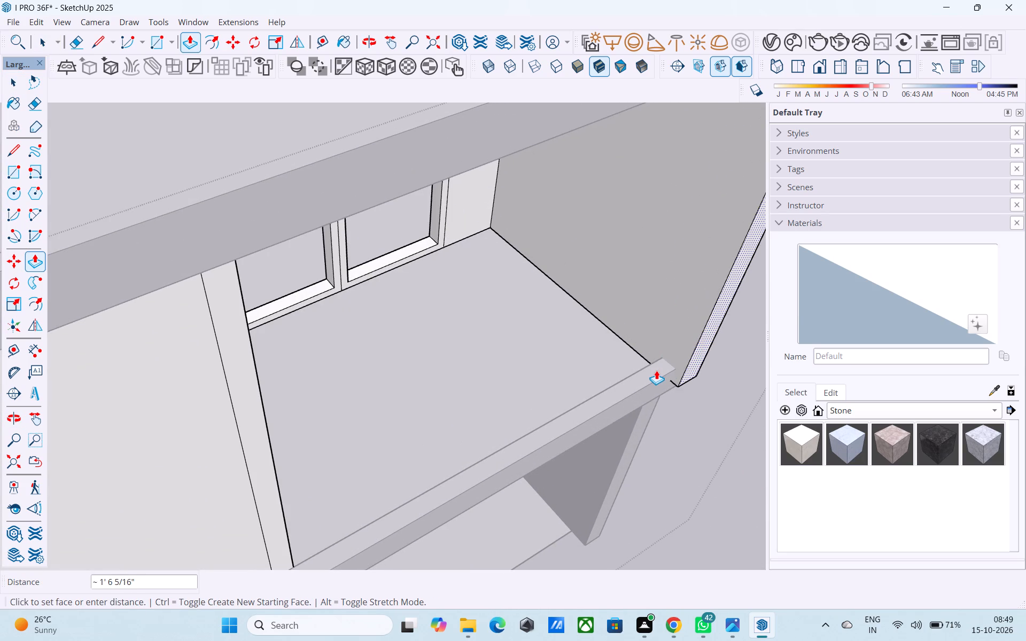
pyautogui.scroll(3, 656, 371)
pyautogui.click(639, 372)
pyautogui.press('space')
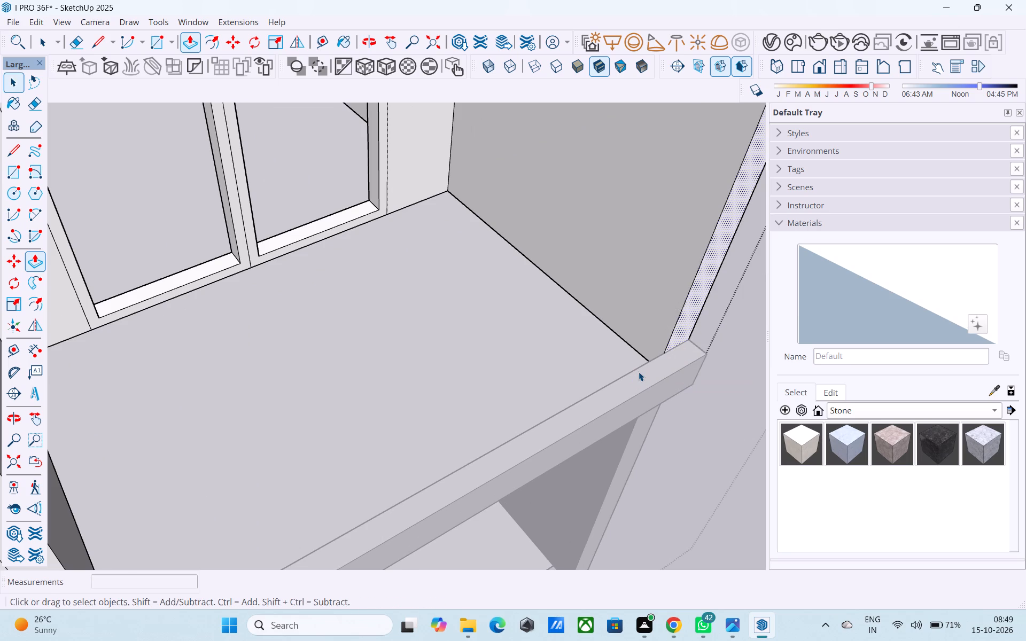
# Examine the adjusted side wall end and the building's whole front elevation from above and at eye level.
pyautogui.keyDown('shift'); pyautogui.moveTo(640, 370); pyautogui.dragTo(681, 389, button='middle'); pyautogui.keyUp('shift')
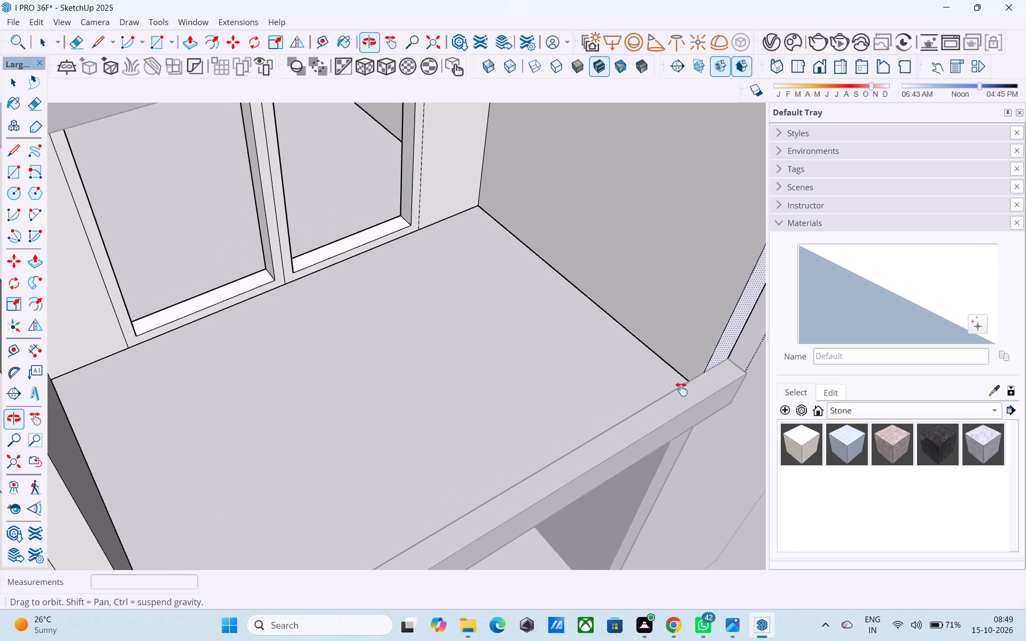
pyautogui.keyDown('shift'); pyautogui.moveTo(681, 389); pyautogui.dragTo(697, 431, button='middle'); pyautogui.keyUp('shift')
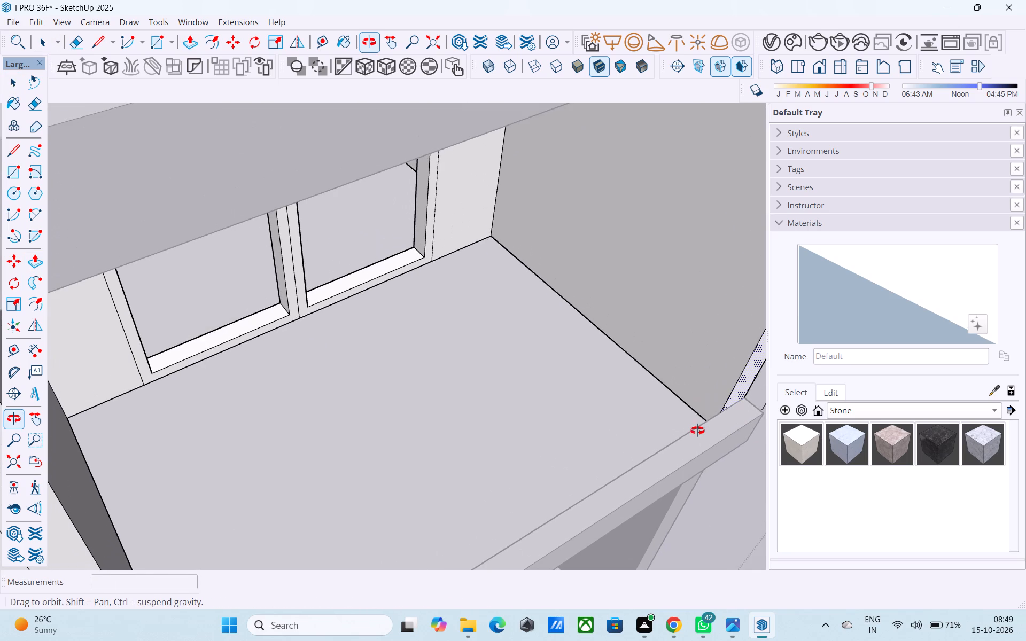
pyautogui.keyDown('shift'); pyautogui.moveTo(697, 431); pyautogui.dragTo(540, 297, button='middle'); pyautogui.keyUp('shift')
pyautogui.scroll(-7, 542, 293)
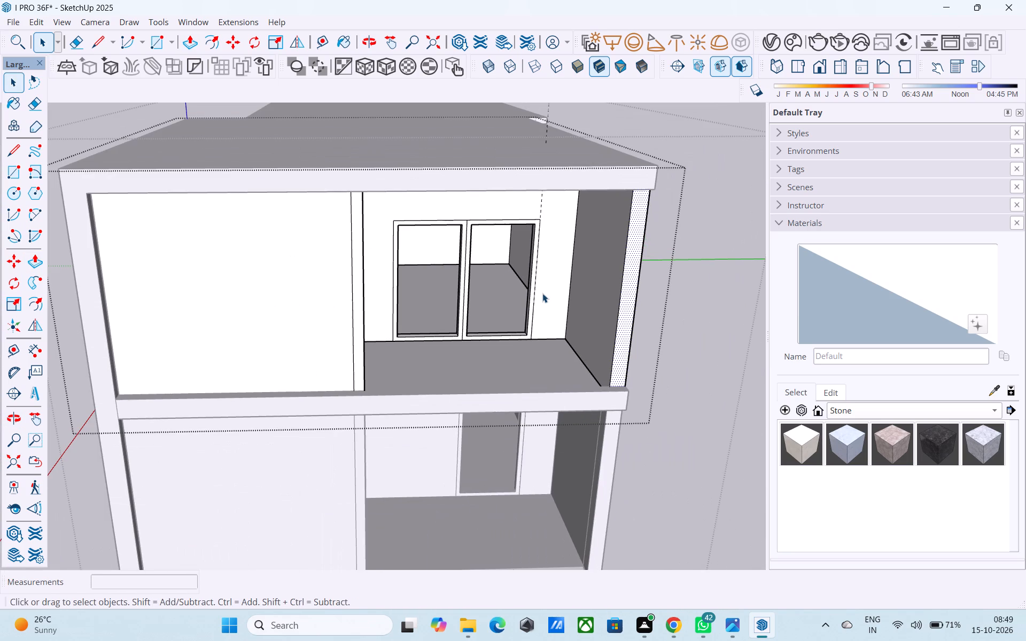
pyautogui.moveTo(542, 294); pyautogui.dragTo(560, 311, button='middle')
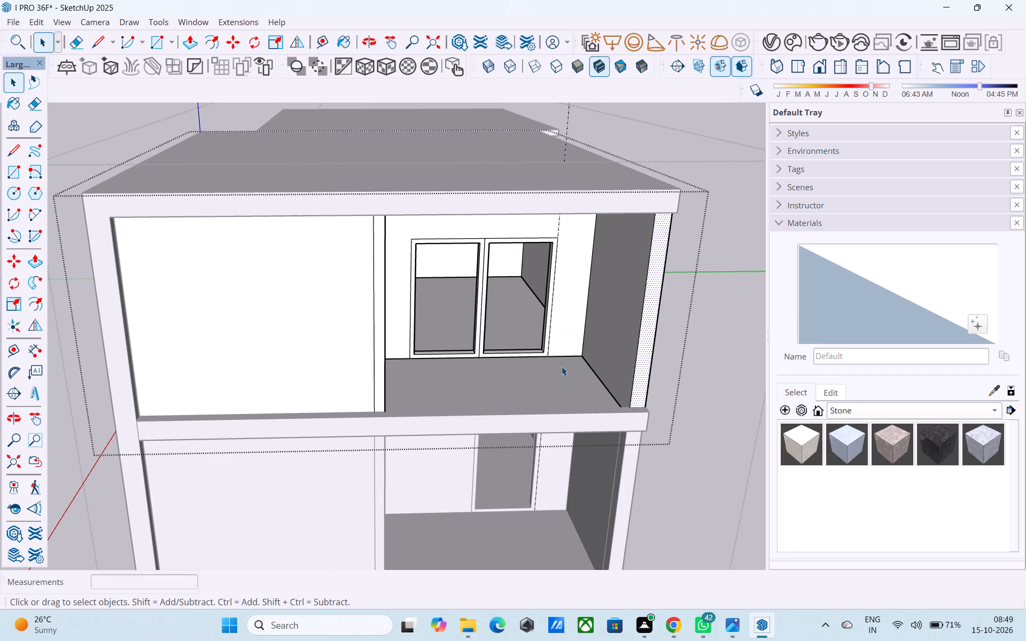
pyautogui.moveTo(602, 410); pyautogui.dragTo(596, 303, button='middle')
pyautogui.scroll(-5, 596, 298)
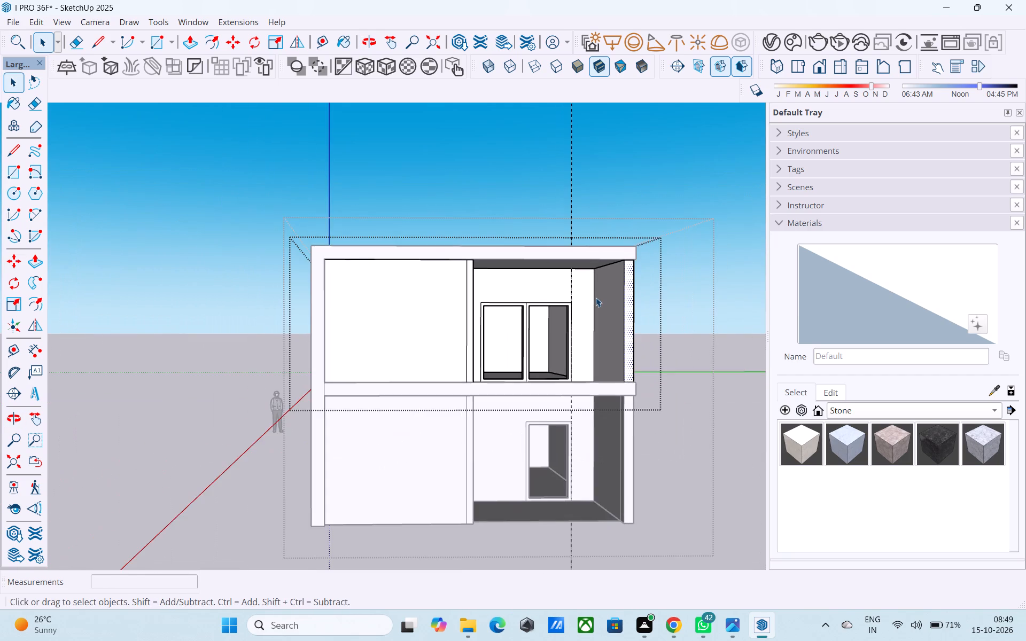
# Draw a full-height rectangle about 4'2" wide on the blank upper-storey front wall, from its top edge to its bottom edge.
pyautogui.scroll(4, 596, 298)
pyautogui.keyDown('shift'); pyautogui.moveTo(389, 318); pyautogui.dragTo(590, 340, button='middle'); pyautogui.keyUp('shift')
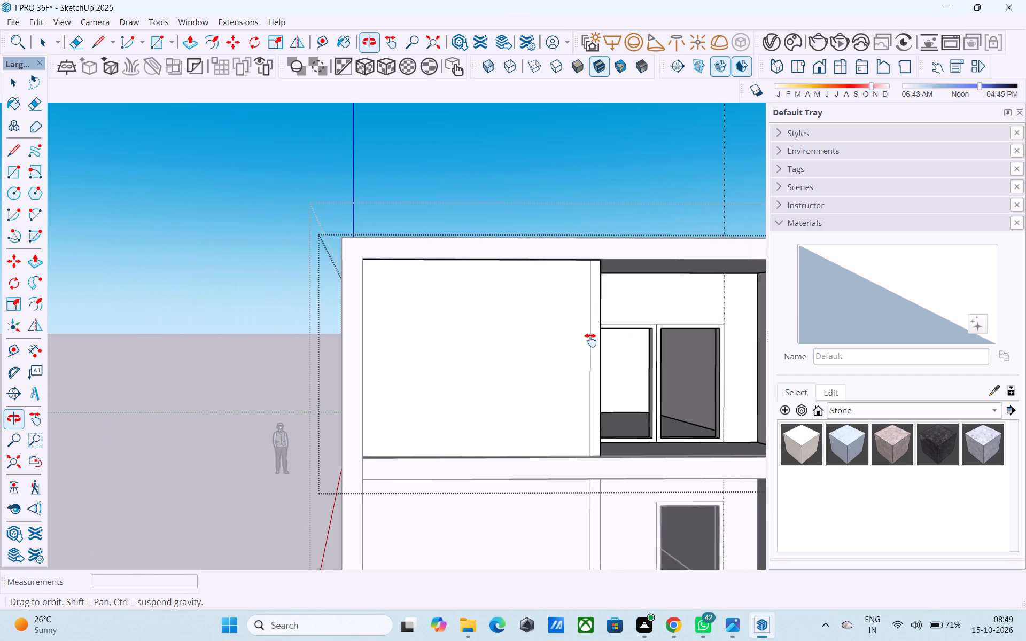
pyautogui.keyDown('shift'); pyautogui.moveTo(590, 340); pyautogui.dragTo(520, 319, button='middle'); pyautogui.keyUp('shift')
pyautogui.scroll(1, 503, 314)
pyautogui.moveTo(500, 306); pyautogui.dragTo(485, 281, button='middle')
pyautogui.press('r')
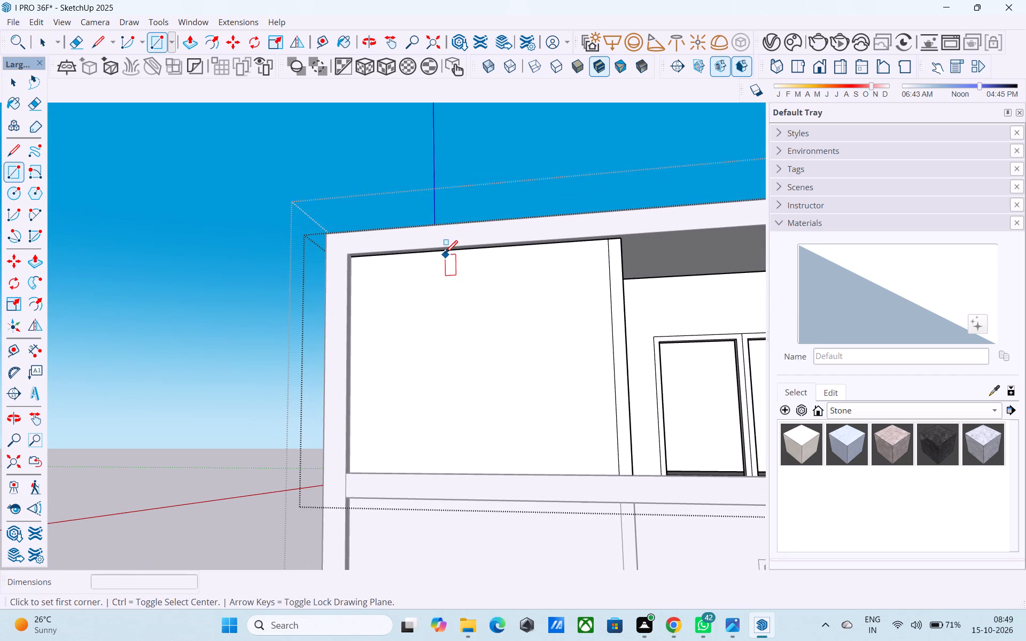
pyautogui.click(427, 254)
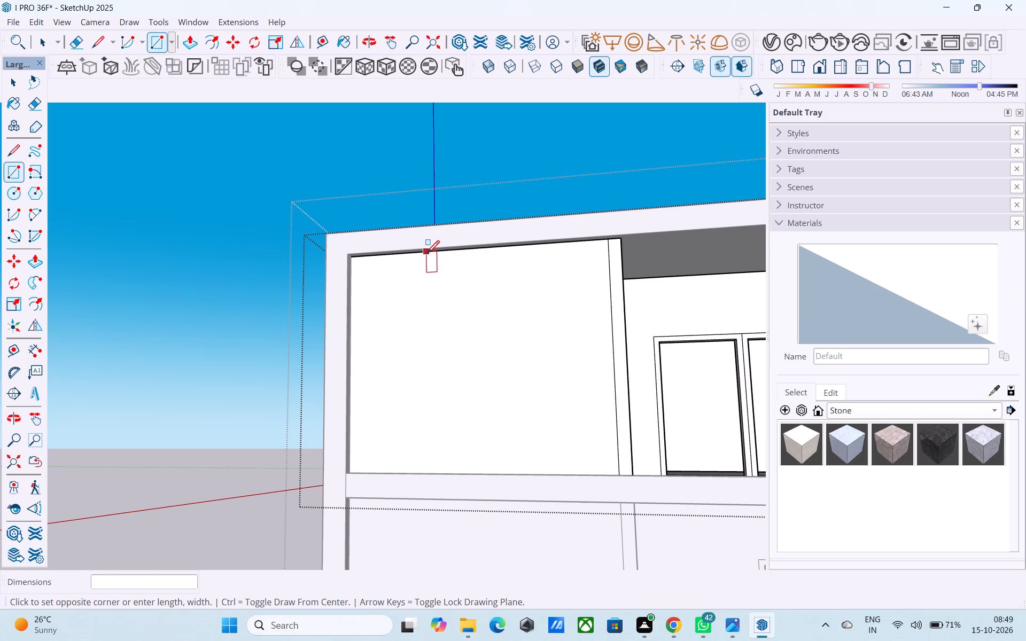
pyautogui.moveTo(548, 432); pyautogui.dragTo(580, 463, button='middle')
pyautogui.click(559, 352)
pyautogui.keyDown('shift'); pyautogui.moveTo(557, 349); pyautogui.dragTo(520, 402, button='middle'); pyautogui.keyUp('shift')
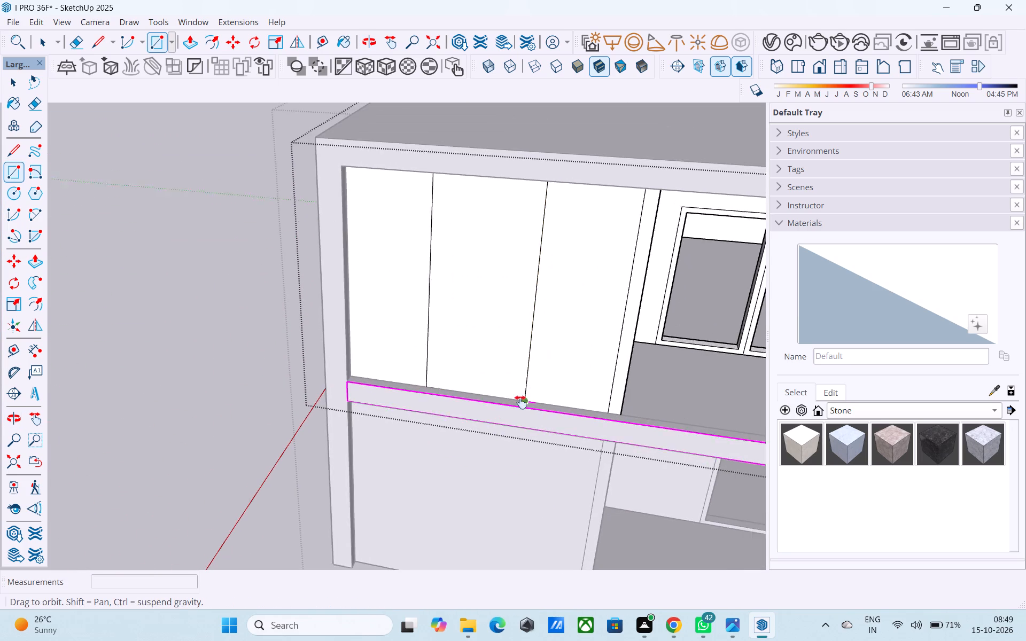
pyautogui.keyDown('shift'); pyautogui.moveTo(520, 402); pyautogui.dragTo(553, 335, button='middle'); pyautogui.keyUp('shift')
pyautogui.press('space')
# Copy the rectangle's vertical edge nearest the window onto its opposite edge, dividing the span into 4 equal strips.
pyautogui.click(533, 311)
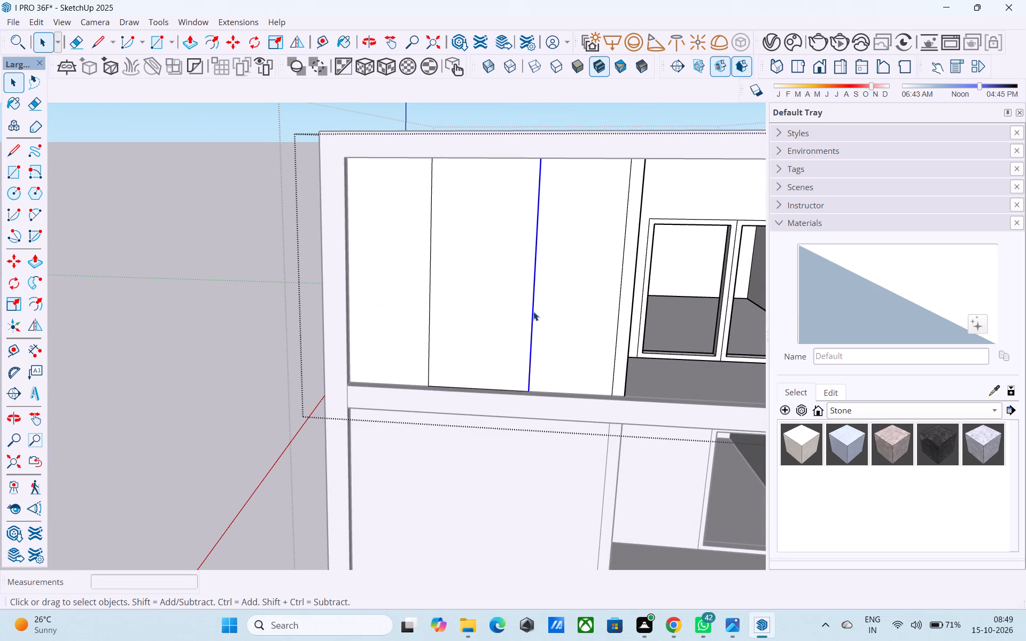
pyautogui.moveTo(519, 301); pyautogui.dragTo(521, 217, button='middle')
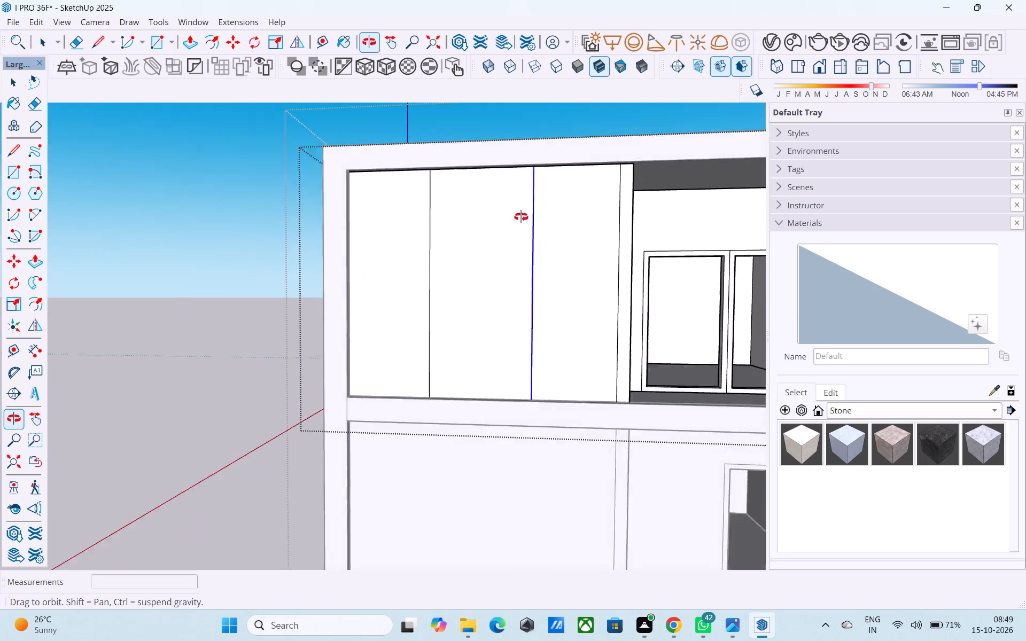
pyautogui.moveTo(521, 217); pyautogui.dragTo(518, 204, button='middle')
pyautogui.scroll(4, 509, 199)
pyautogui.click(506, 162)
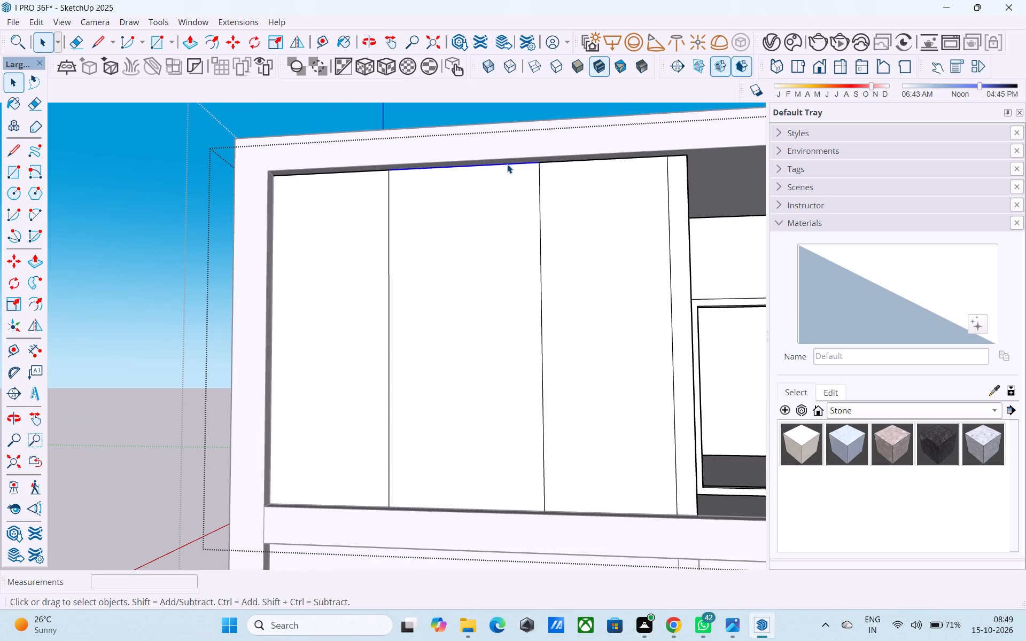
pyautogui.click(540, 268)
pyautogui.press('m')
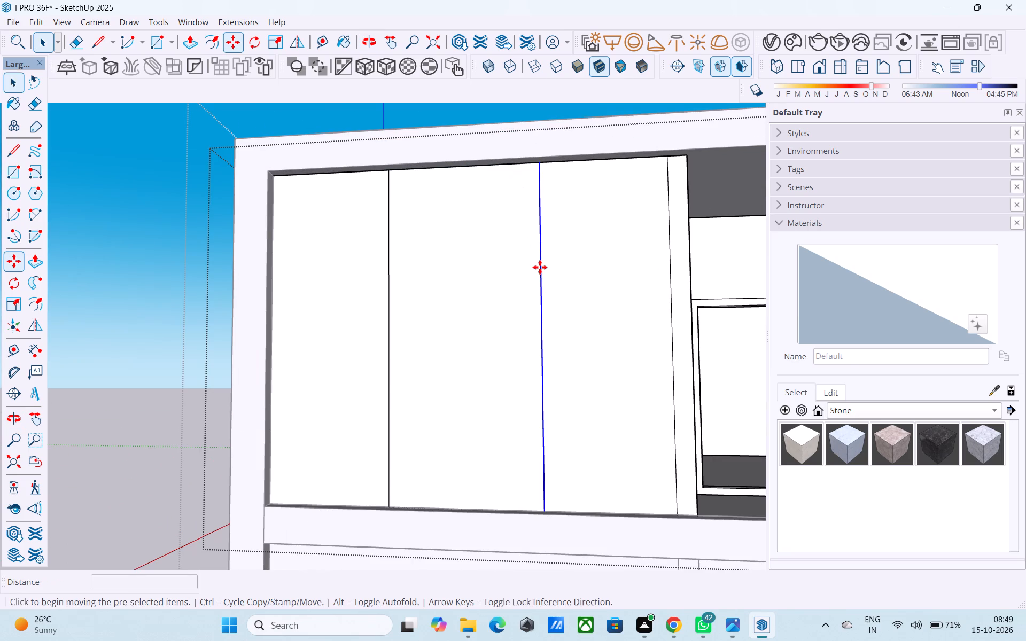
pyautogui.click(542, 169)
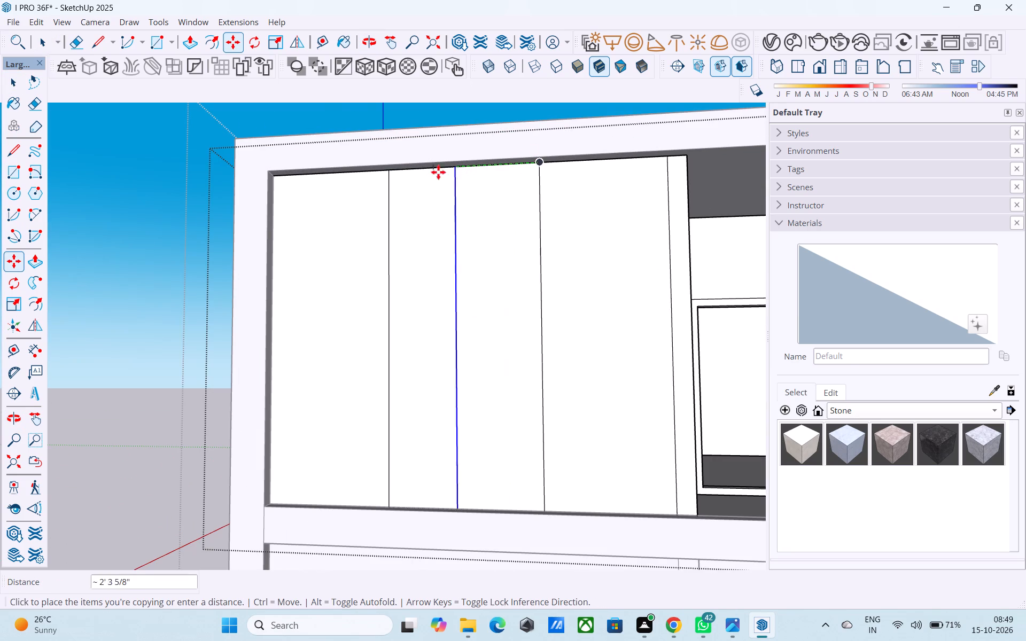
pyautogui.click(388, 175)
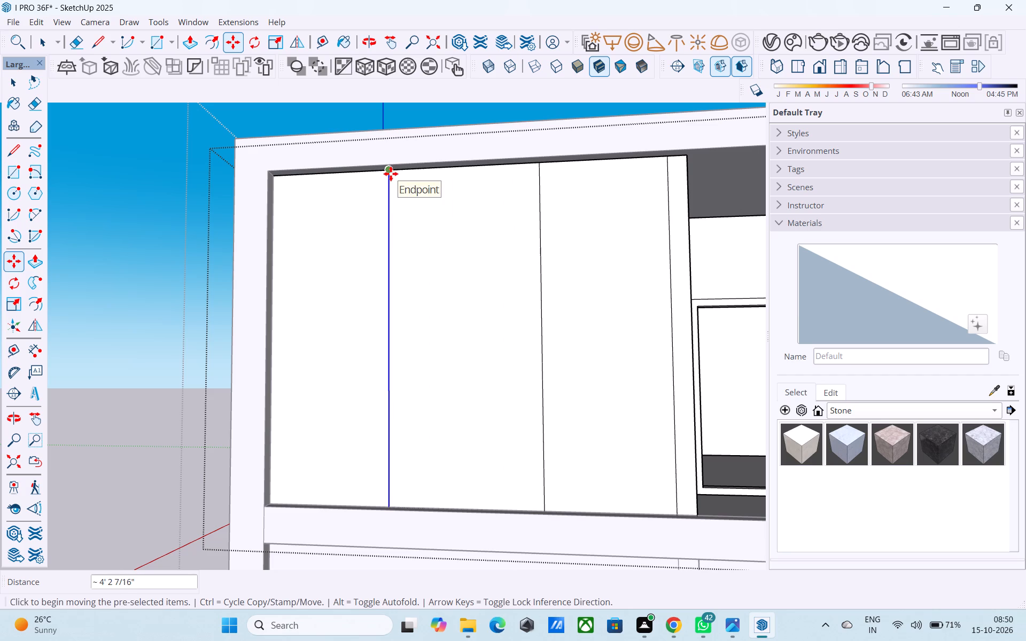
pyautogui.press('/')
pyautogui.write("4'")
pyautogui.press('Return')
pyautogui.press('space')
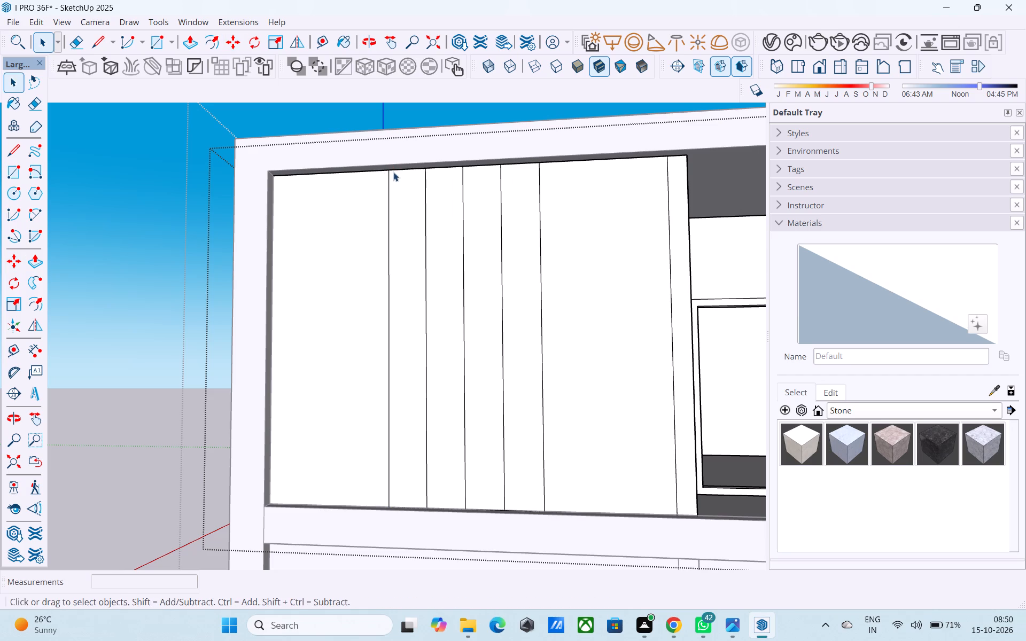
# Copy the four top edge segments of the strips down to the rectangle's base, dividing the height into 8 equal rows.
pyautogui.click(394, 173)
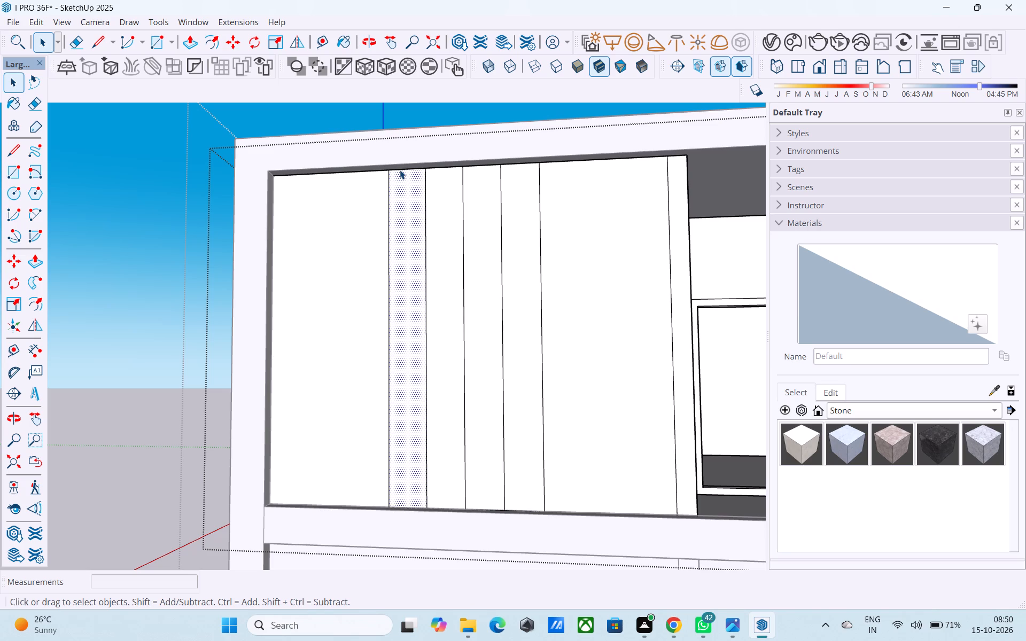
pyautogui.click(400, 170)
pyautogui.keyDown('shift'); pyautogui.click(453, 166); pyautogui.keyUp('shift')
pyautogui.keyDown('shift'); pyautogui.click(471, 165); pyautogui.keyUp('shift')
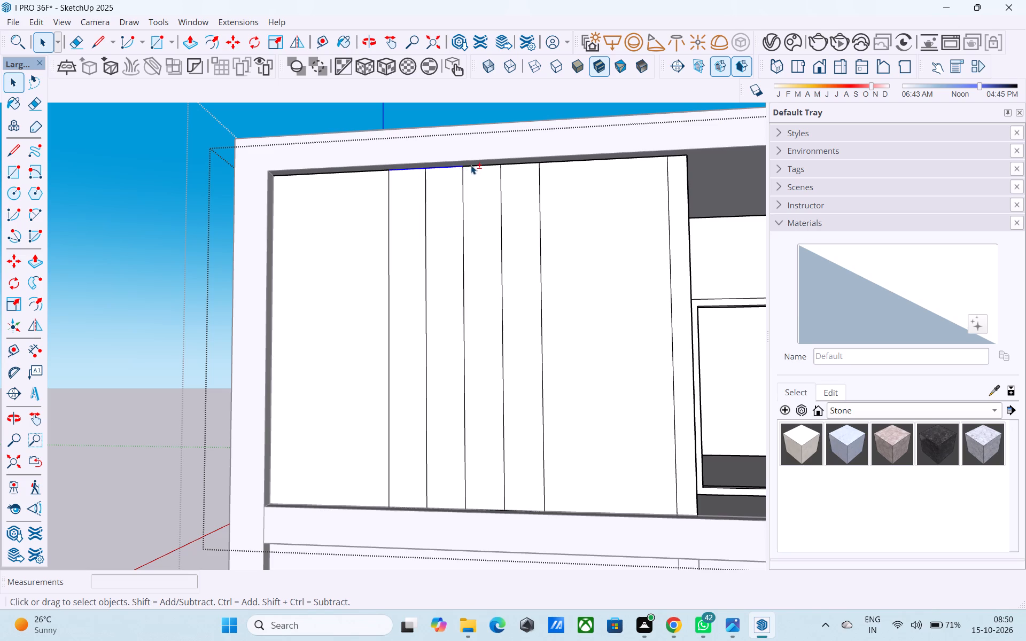
pyautogui.keyDown('shift'); pyautogui.click(509, 163); pyautogui.keyUp('shift')
pyautogui.press('m')
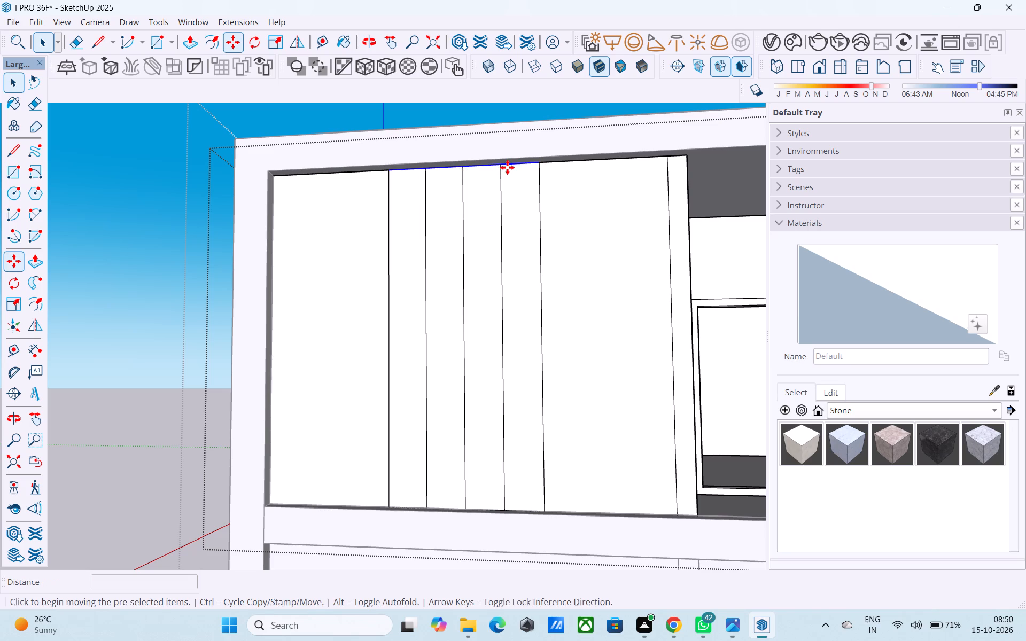
pyautogui.click(395, 170)
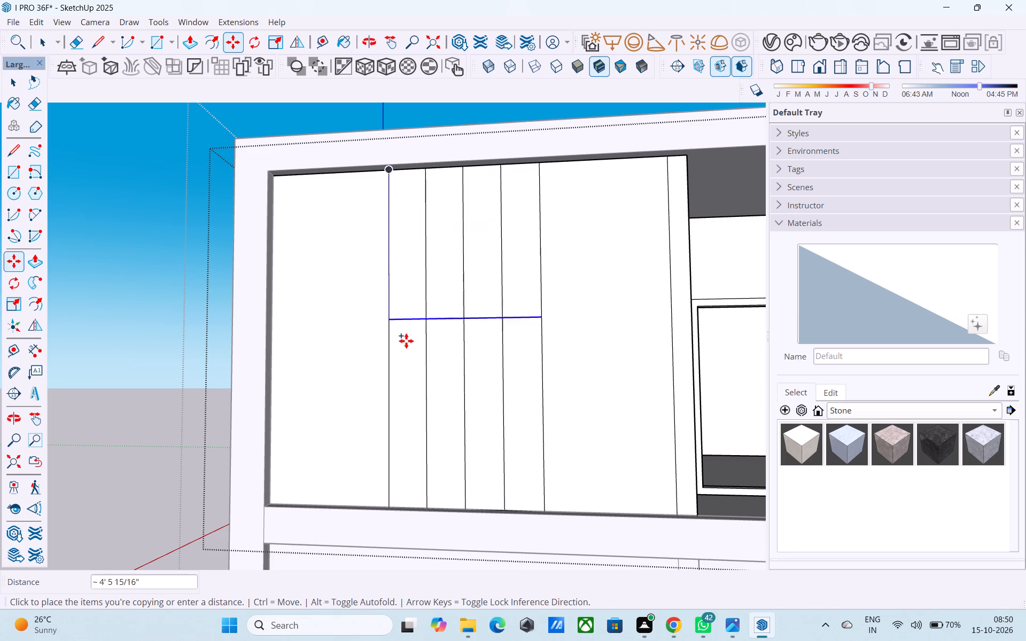
pyautogui.moveTo(409, 354); pyautogui.dragTo(434, 375, button='middle')
pyautogui.scroll(3, 433, 362)
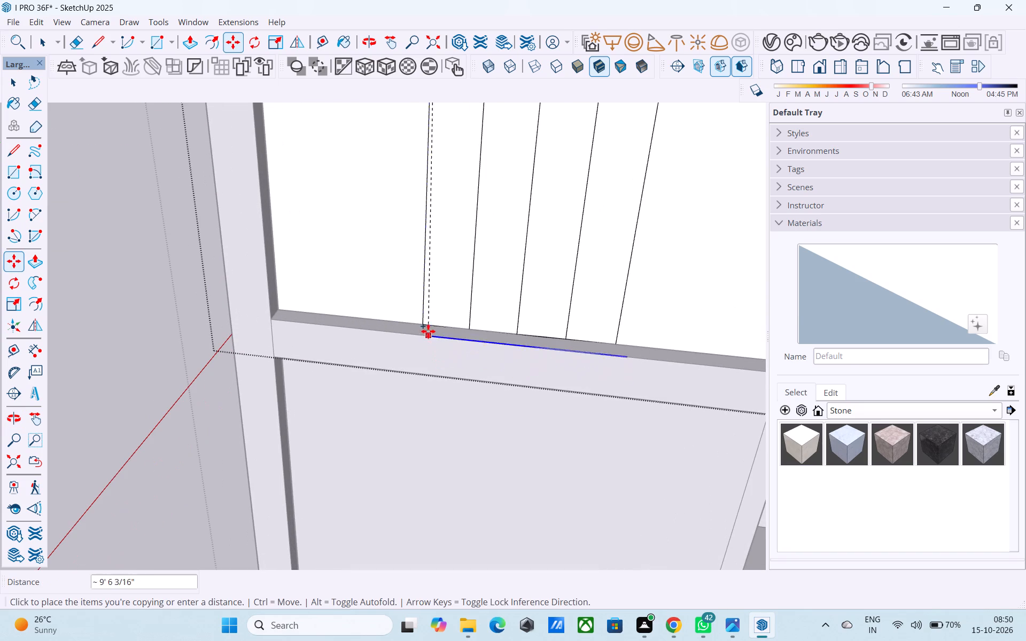
pyautogui.click(428, 326)
pyautogui.press('/')
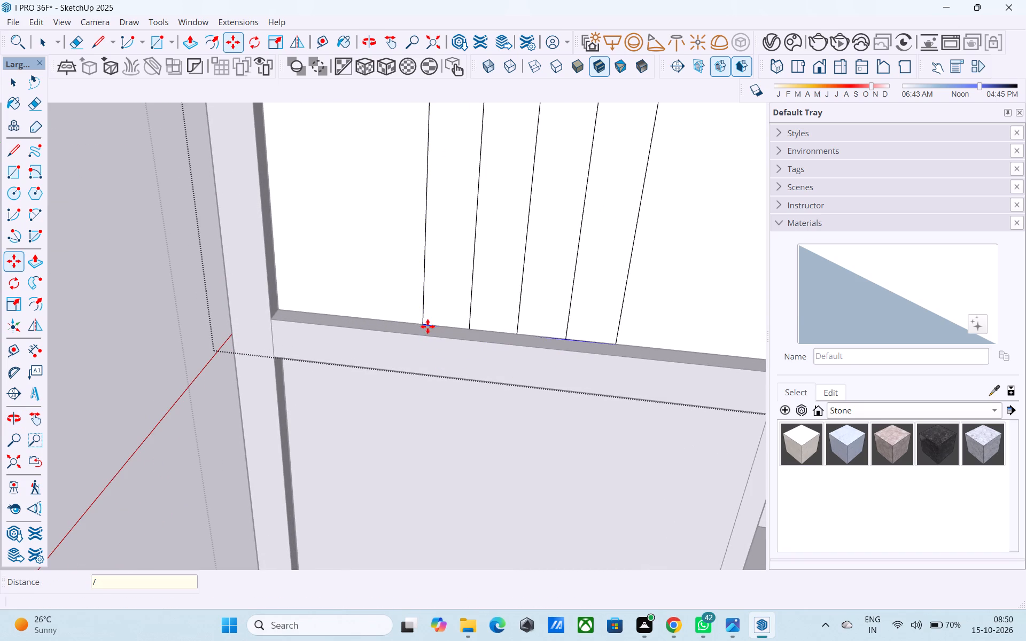
pyautogui.write("8'")
pyautogui.press('Return')
pyautogui.press('space')
# Open the ground-floor group for editing and draw a rectangle about 3'8" by 3'10" on its blank front wall.
pyautogui.scroll(-14, 428, 326)
pyautogui.moveTo(422, 351); pyautogui.dragTo(465, 268, button='middle')
pyautogui.click(468, 269)
pyautogui.click(468, 269)
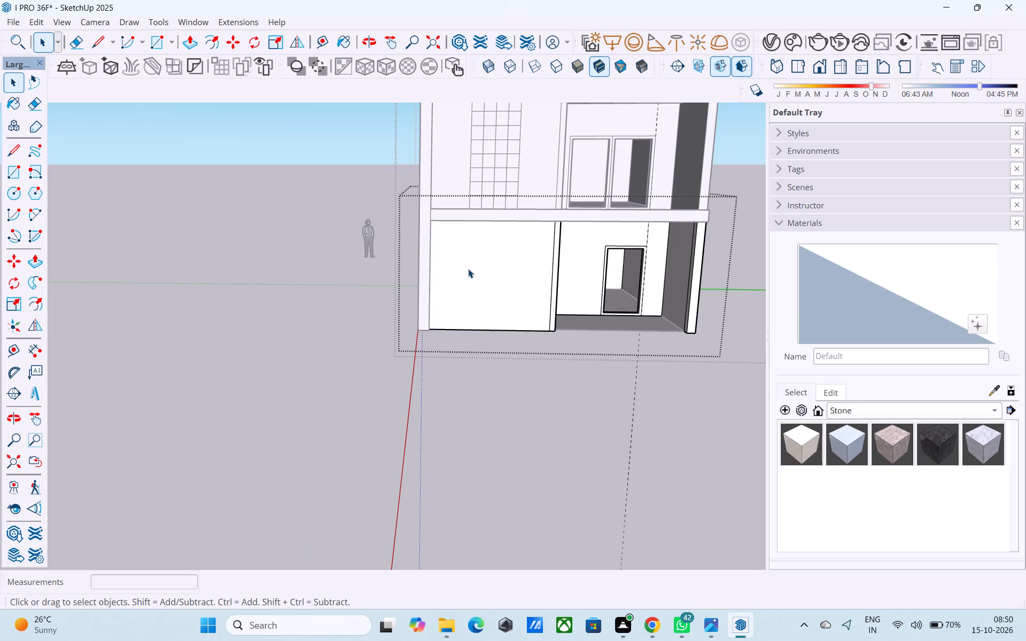
pyautogui.keyDown('shift'); pyautogui.moveTo(468, 269); pyautogui.dragTo(437, 255, button='middle'); pyautogui.keyUp('shift')
pyautogui.scroll(4, 439, 240)
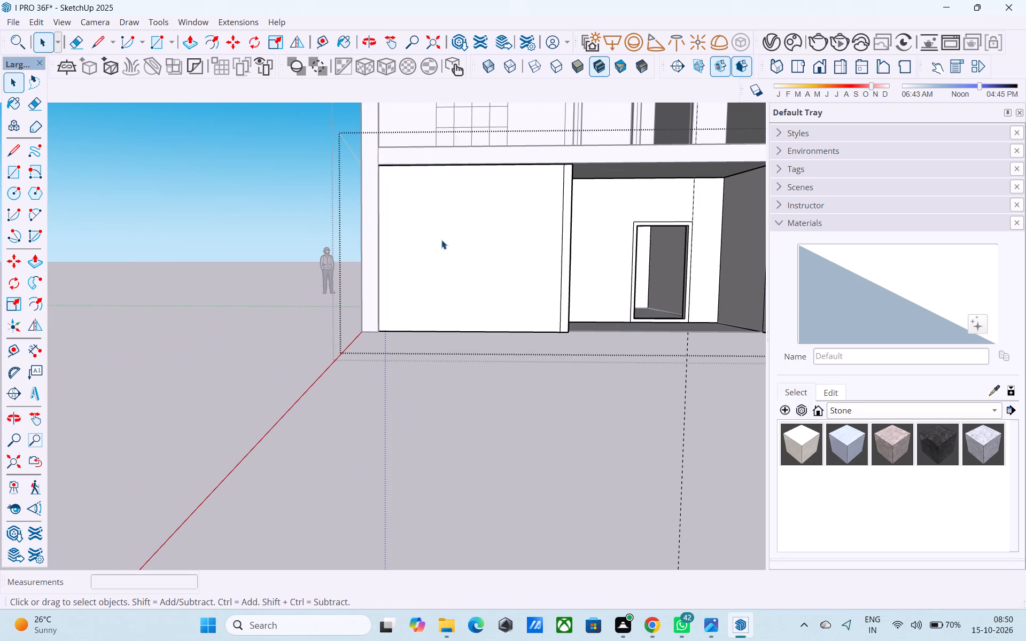
pyautogui.press('r')
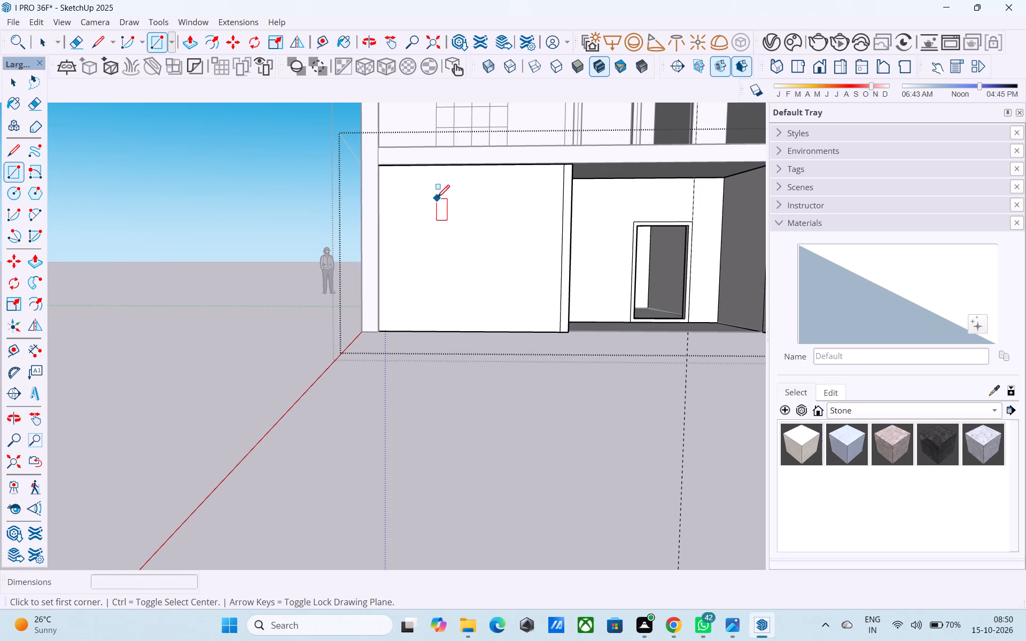
pyautogui.click(437, 198)
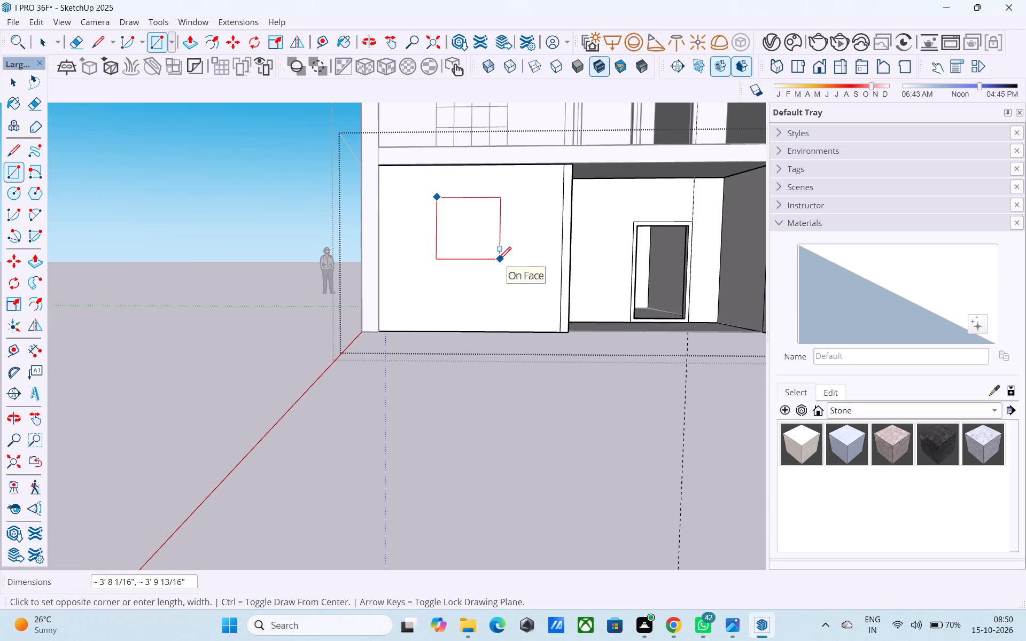
pyautogui.click(499, 261)
pyautogui.press('space')
# Offset the ground-floor rectangle's outline 2" inward to form a window frame border.
pyautogui.click(494, 259)
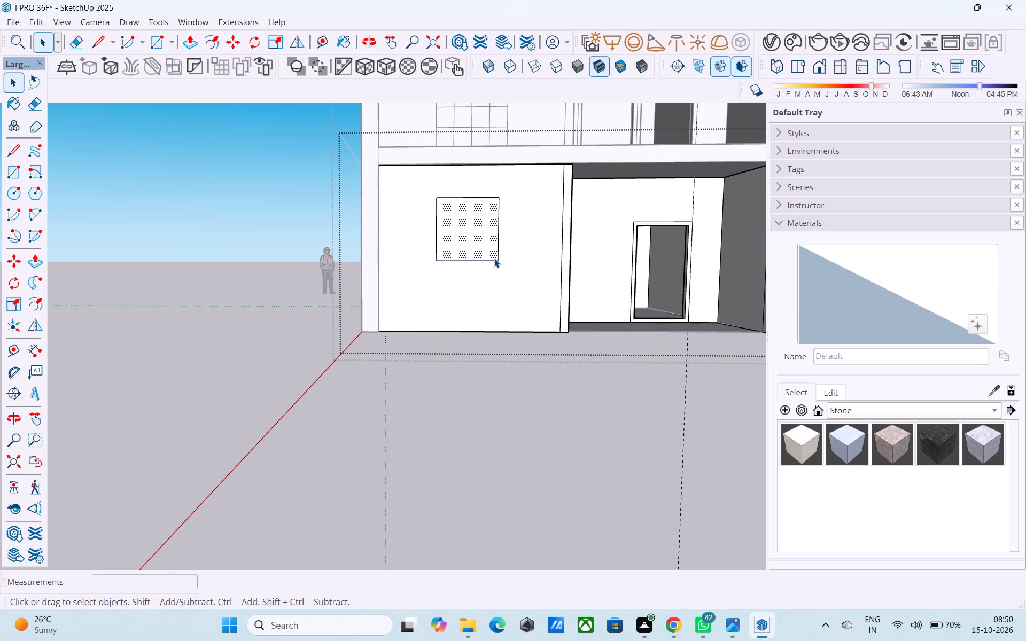
pyautogui.press('f')
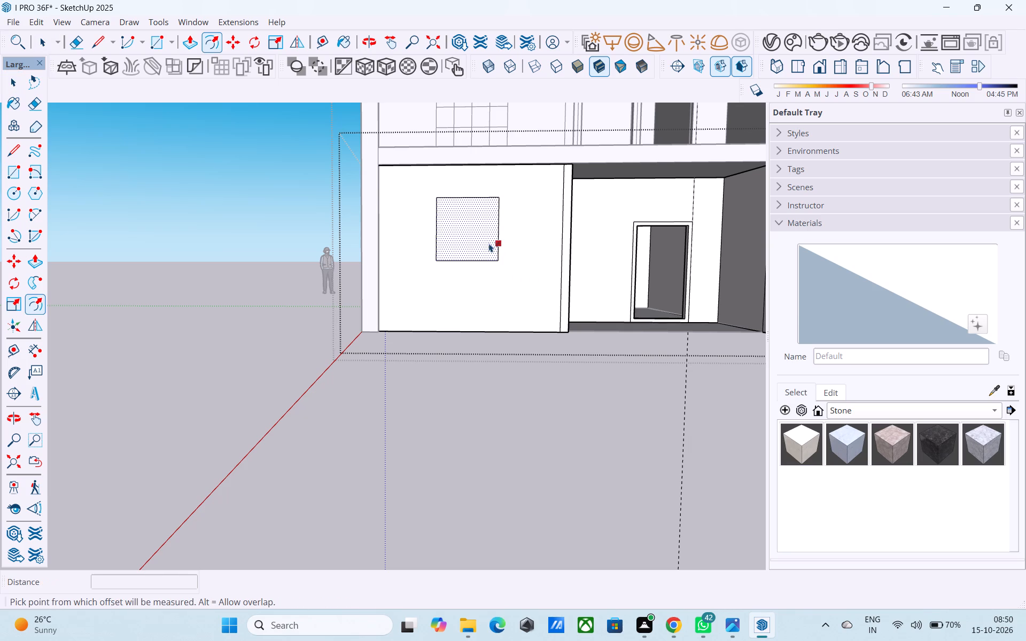
pyautogui.click(489, 243)
pyautogui.press('2')
pyautogui.hotkey('shift', '"')
pyautogui.press('Return')
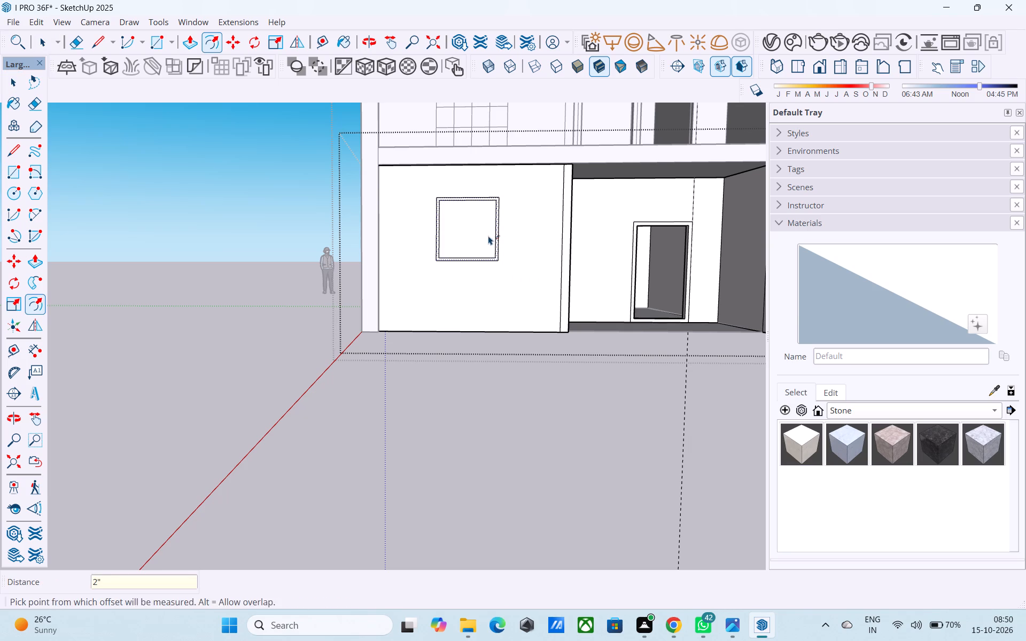
# Push the inner face of the ground-floor window frame 9" through the front wall to cut the opening.
pyautogui.press('space')
pyautogui.click(488, 235)
pyautogui.press('p')
pyautogui.click(488, 235)
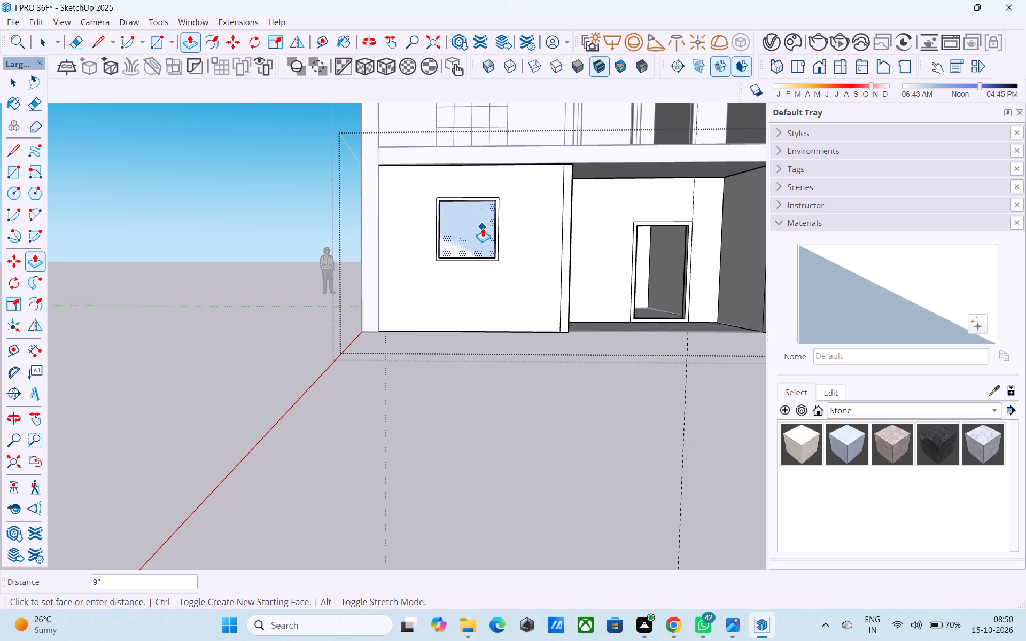
pyautogui.click(483, 228)
pyautogui.press('space')
# Copy the ground-floor door frame border along the recessed wall so the copy sits directly beside the existing frame.
pyautogui.scroll(-4, 477, 231)
pyautogui.moveTo(476, 239); pyautogui.dragTo(429, 286, button='middle')
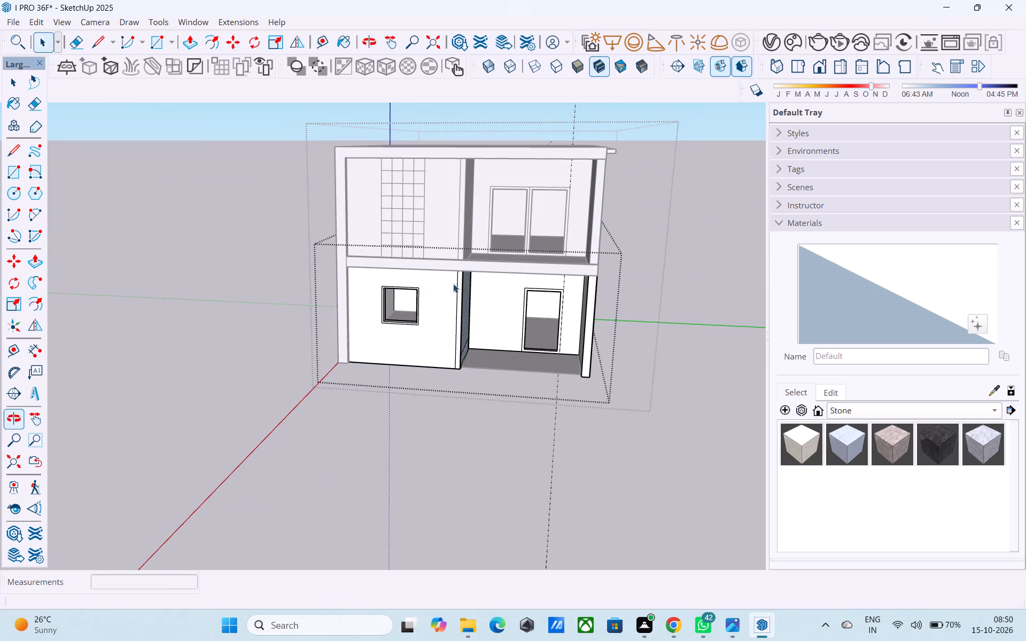
pyautogui.scroll(3, 490, 289)
pyautogui.scroll(-5, 491, 289)
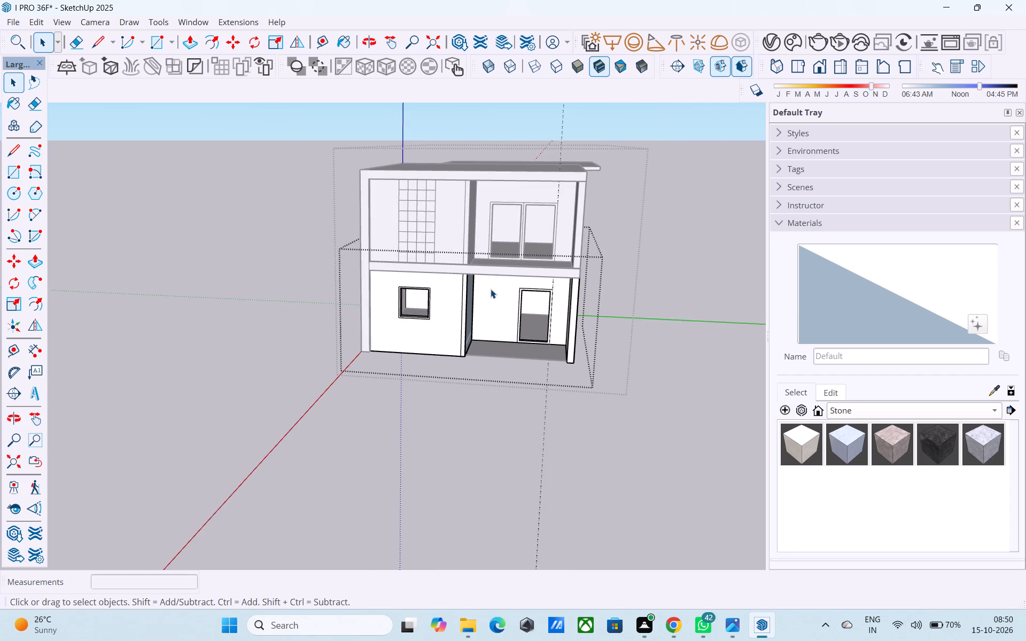
pyautogui.scroll(10, 533, 284)
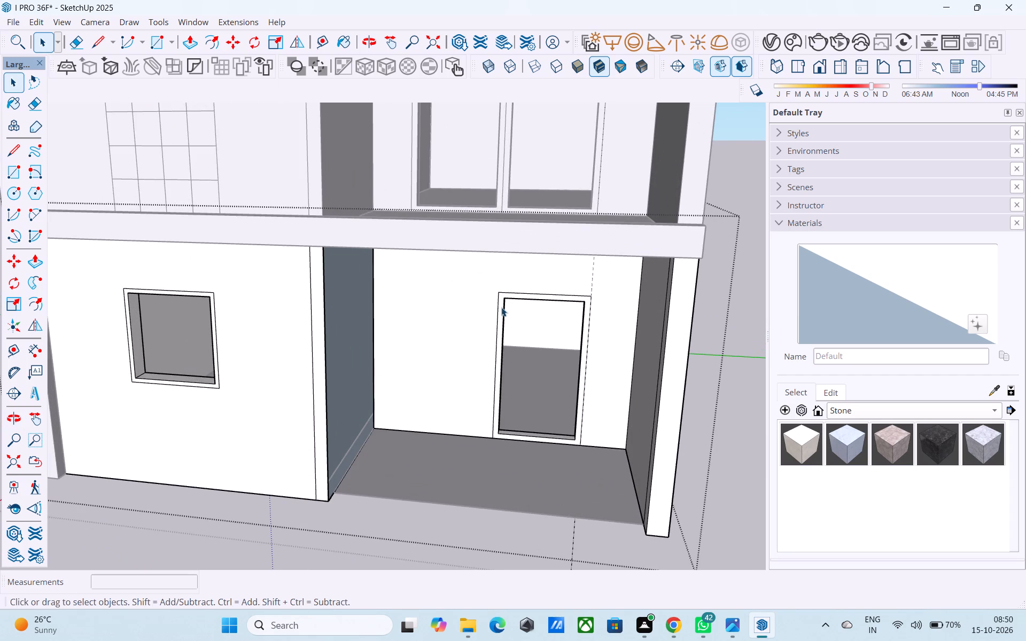
pyautogui.click(501, 307)
pyautogui.press('m')
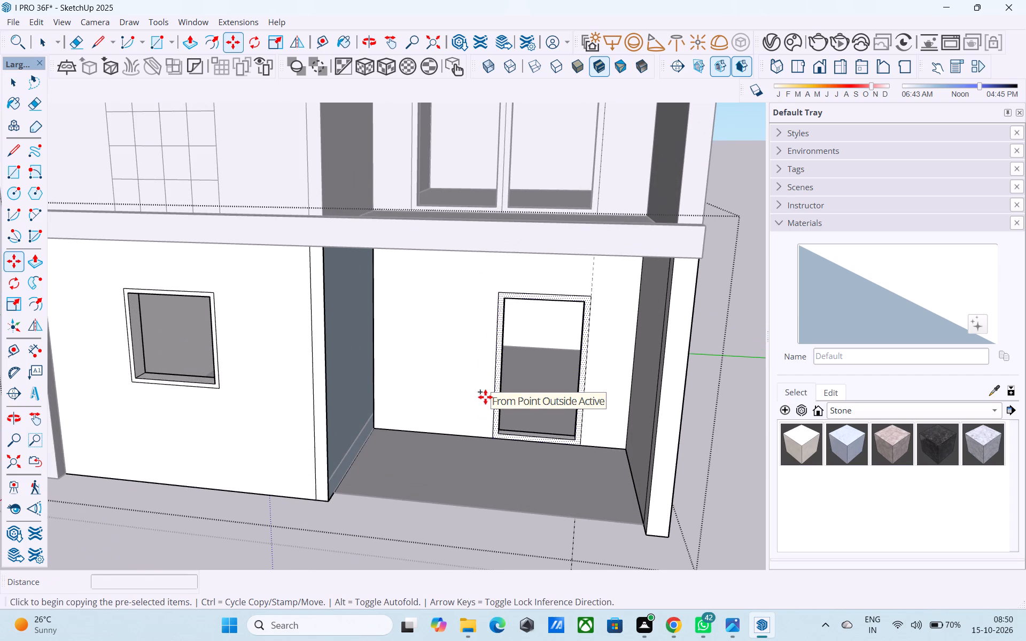
pyautogui.scroll(6, 551, 451)
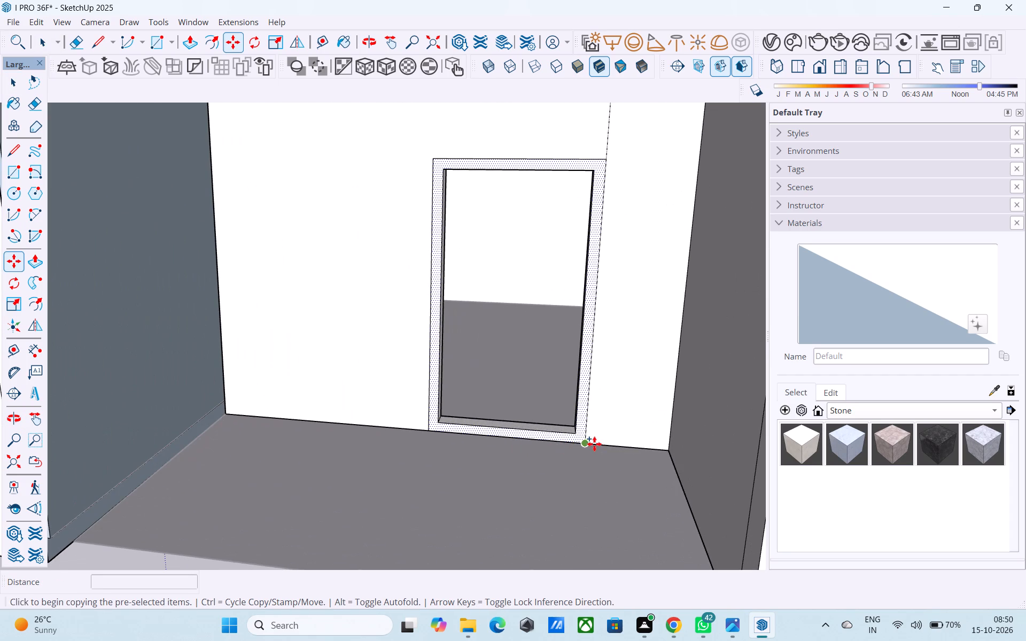
pyautogui.click(586, 445)
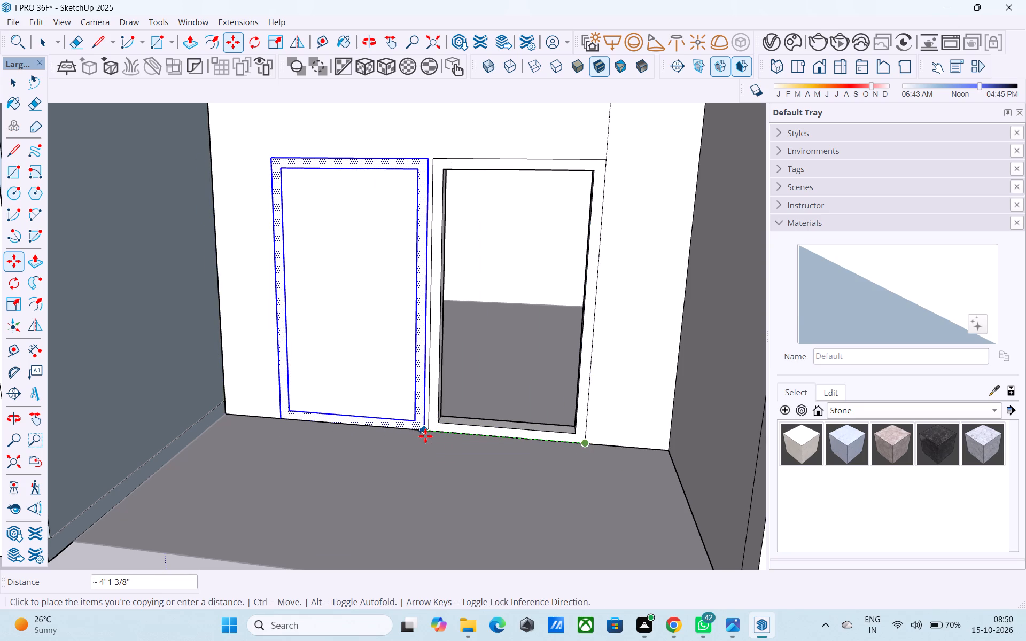
pyautogui.click(430, 432)
# Draw a 6'6" by 3'6" rectangle inside the copied frame and push it 6" through the wall as a second opening.
pyautogui.moveTo(431, 432); pyautogui.dragTo(450, 422, button='middle')
pyautogui.press('r')
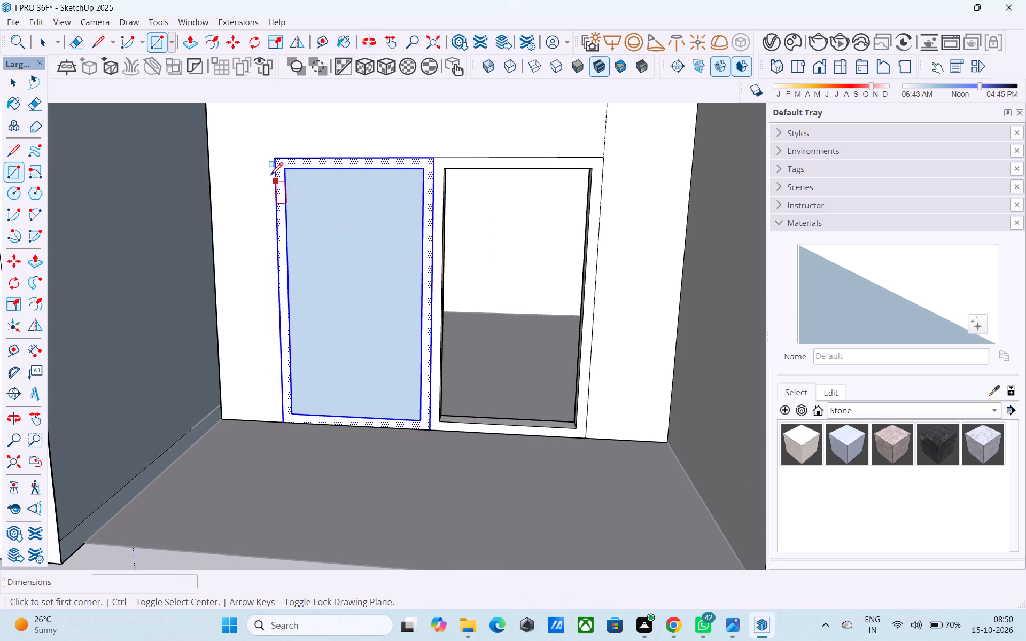
pyautogui.click(285, 168)
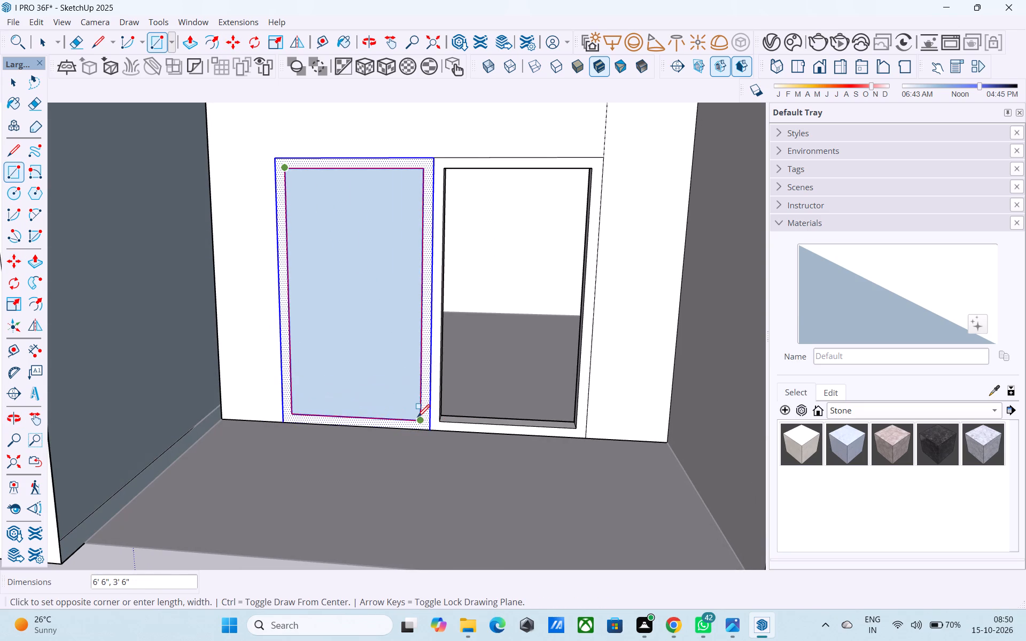
pyautogui.click(417, 418)
pyautogui.press('space')
pyautogui.click(395, 376)
pyautogui.press('p')
pyautogui.click(395, 372)
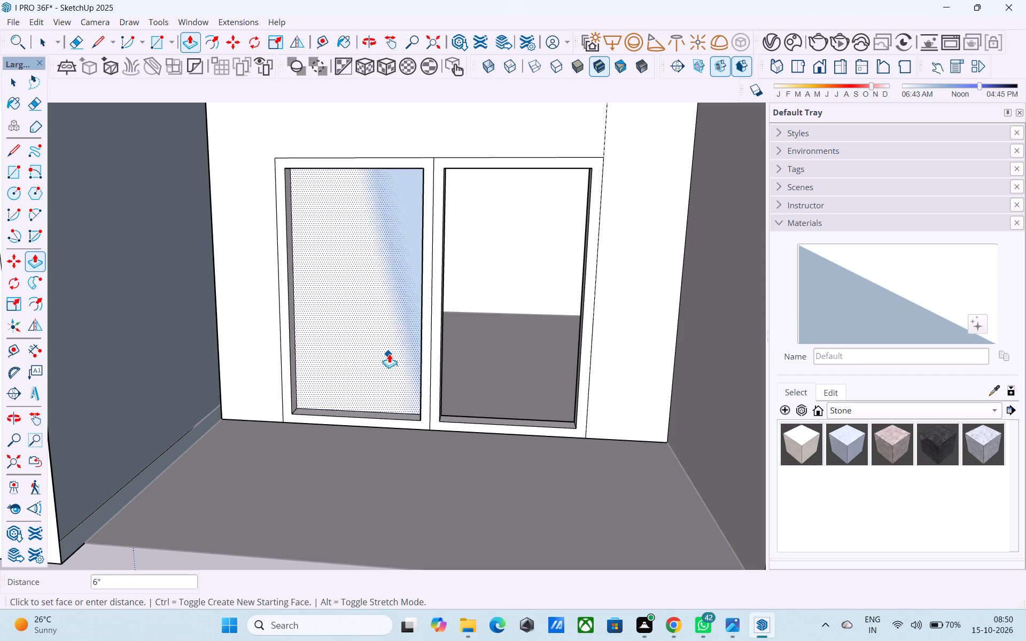
pyautogui.click(389, 352)
pyautogui.press('space')
# Draw a 10' high rectangle covering the side wall of the ground-floor porch, between its front corner and the recessed wall.
pyautogui.scroll(-5, 390, 350)
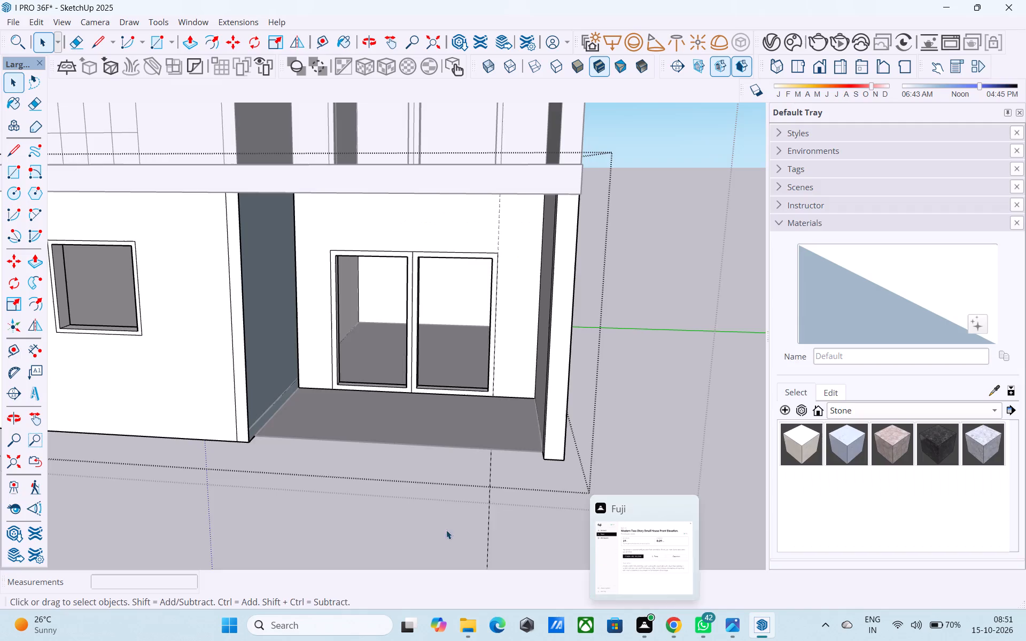
pyautogui.scroll(-2, 467, 410)
pyautogui.keyDown('shift'); pyautogui.moveTo(490, 396); pyautogui.dragTo(595, 458, button='middle'); pyautogui.keyUp('shift')
pyautogui.scroll(-3, 595, 458)
pyautogui.moveTo(606, 384); pyautogui.dragTo(607, 451, button='middle')
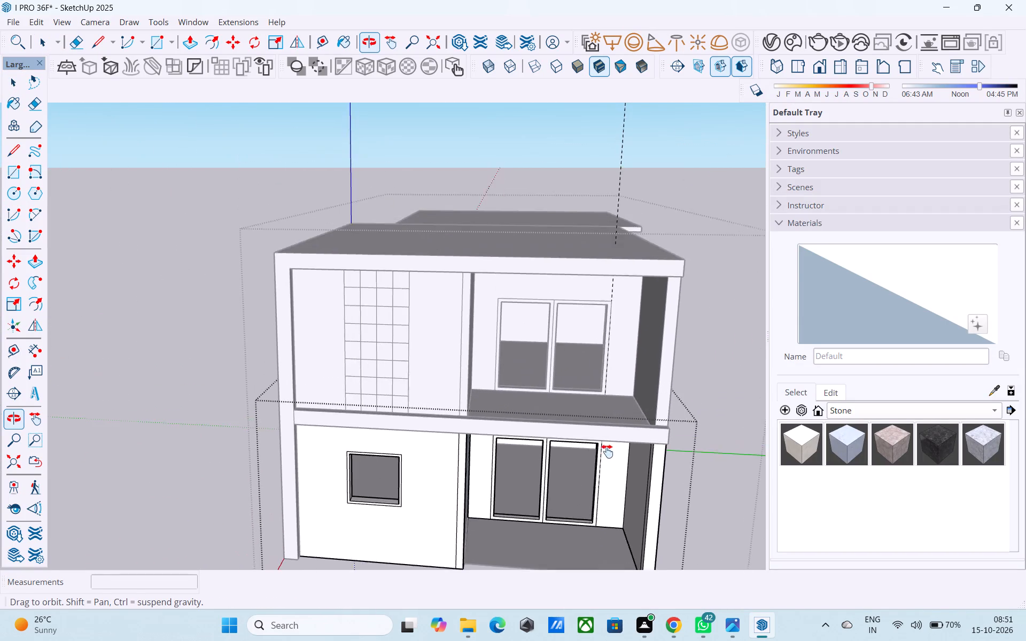
pyautogui.moveTo(607, 451); pyautogui.dragTo(351, 472, button='middle')
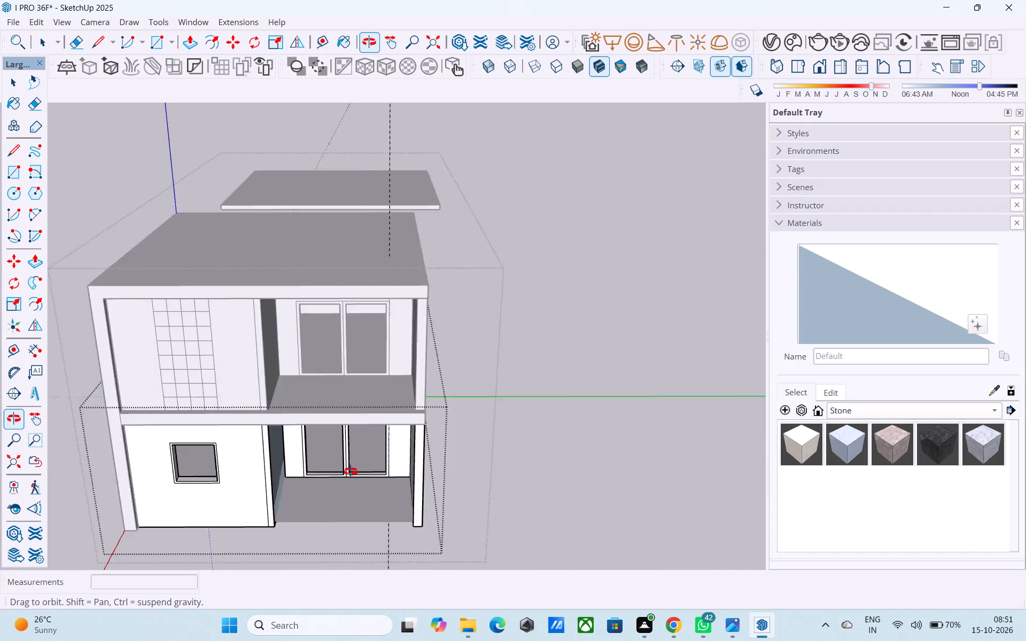
pyautogui.moveTo(351, 472); pyautogui.dragTo(386, 484, button='middle')
pyautogui.moveTo(336, 447); pyautogui.dragTo(409, 380, button='middle')
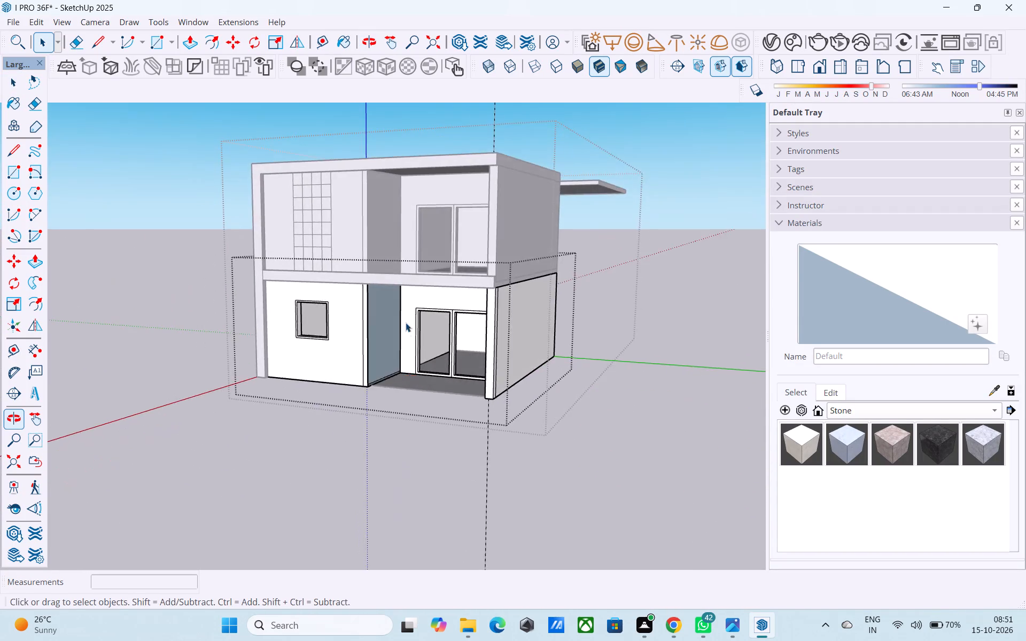
pyautogui.scroll(8, 407, 319)
pyautogui.moveTo(398, 348); pyautogui.dragTo(371, 303, button='middle')
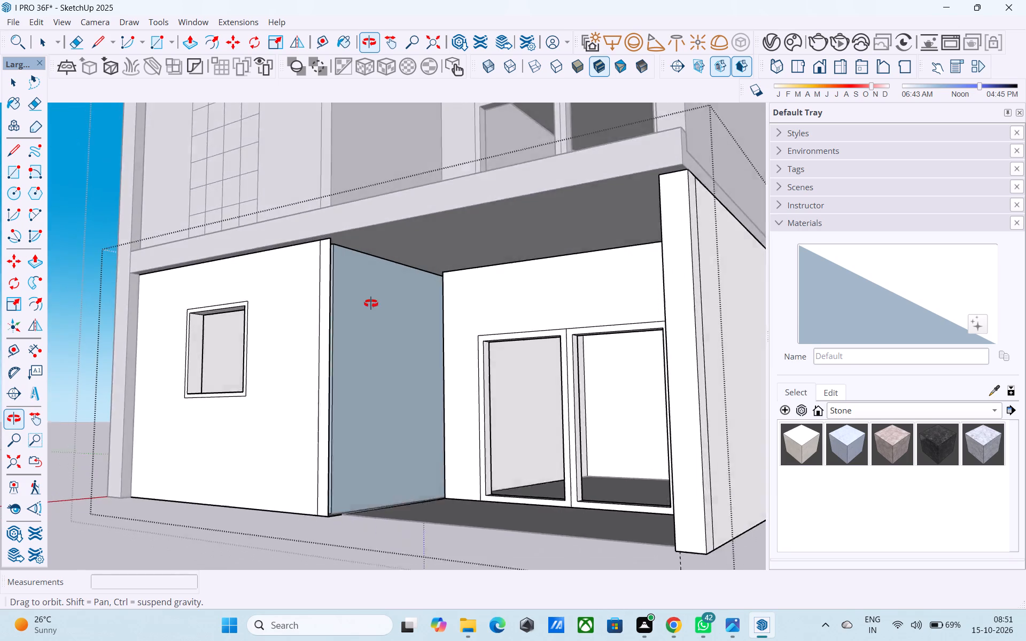
pyautogui.moveTo(371, 303); pyautogui.dragTo(357, 293, button='middle')
pyautogui.press('r')
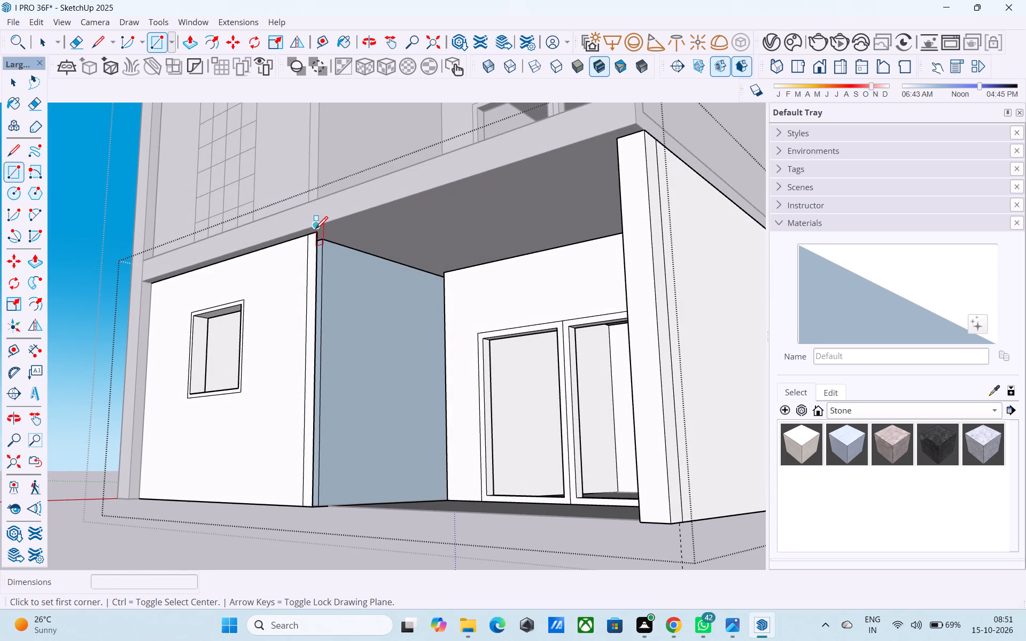
pyautogui.click(318, 236)
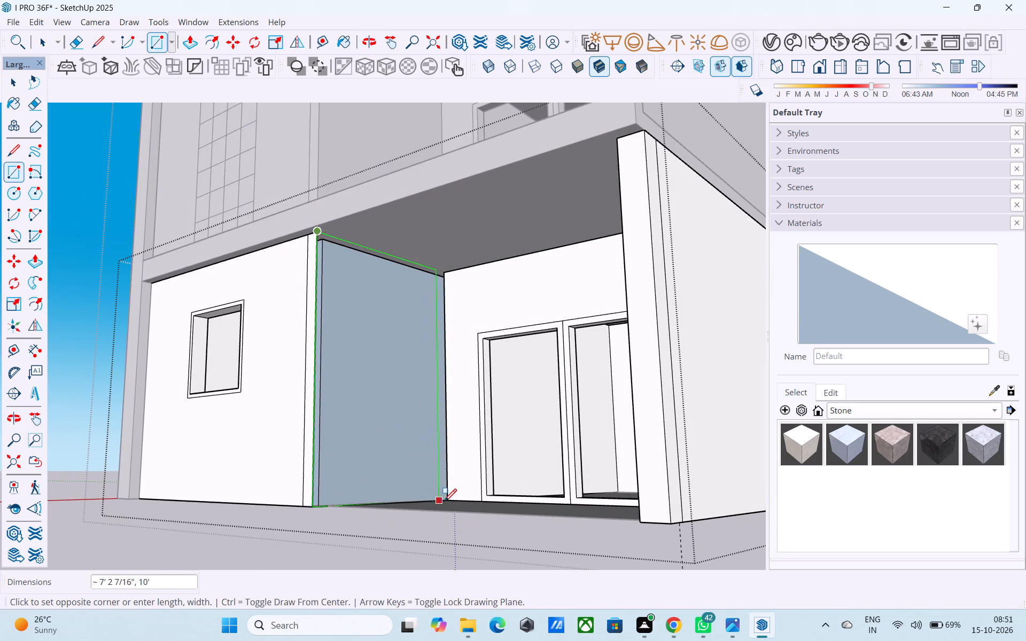
pyautogui.click(450, 499)
pyautogui.press('space')
# Open the upper-storey group for editing and copy the base edge of the balcony's side wall 3' upward.
pyautogui.scroll(-4, 446, 467)
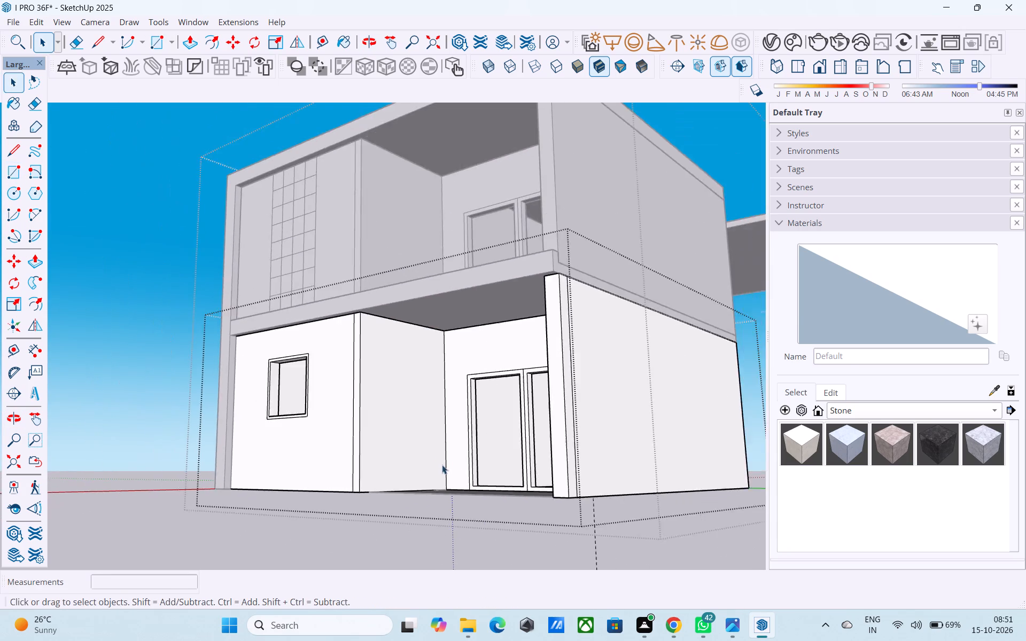
pyautogui.moveTo(442, 464); pyautogui.dragTo(529, 575, button='middle')
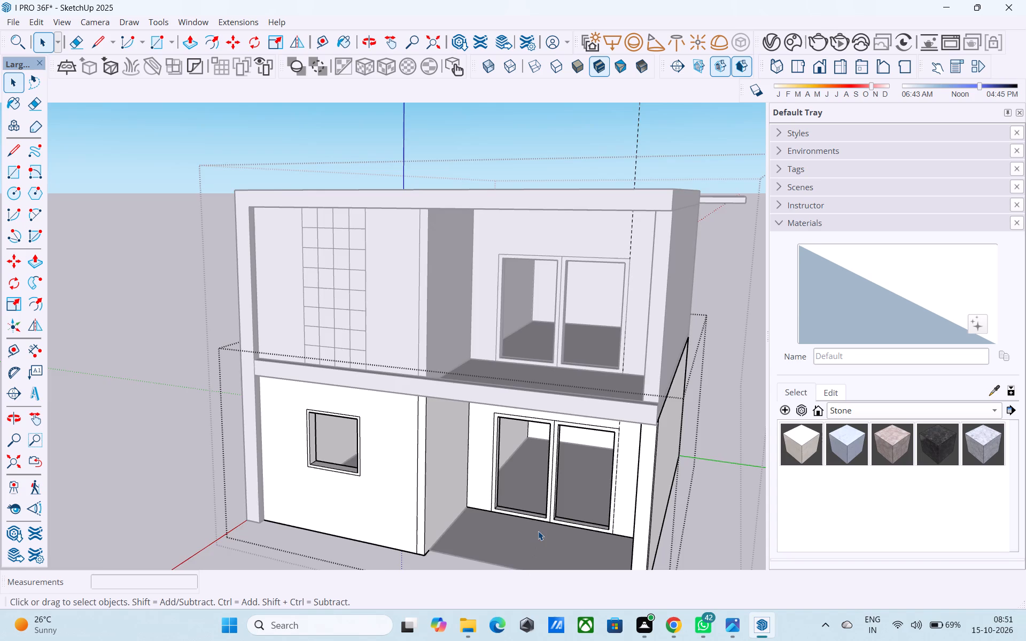
pyautogui.scroll(2, 539, 530)
pyautogui.scroll(-2, 539, 530)
pyautogui.moveTo(539, 530); pyautogui.dragTo(706, 520, button='middle')
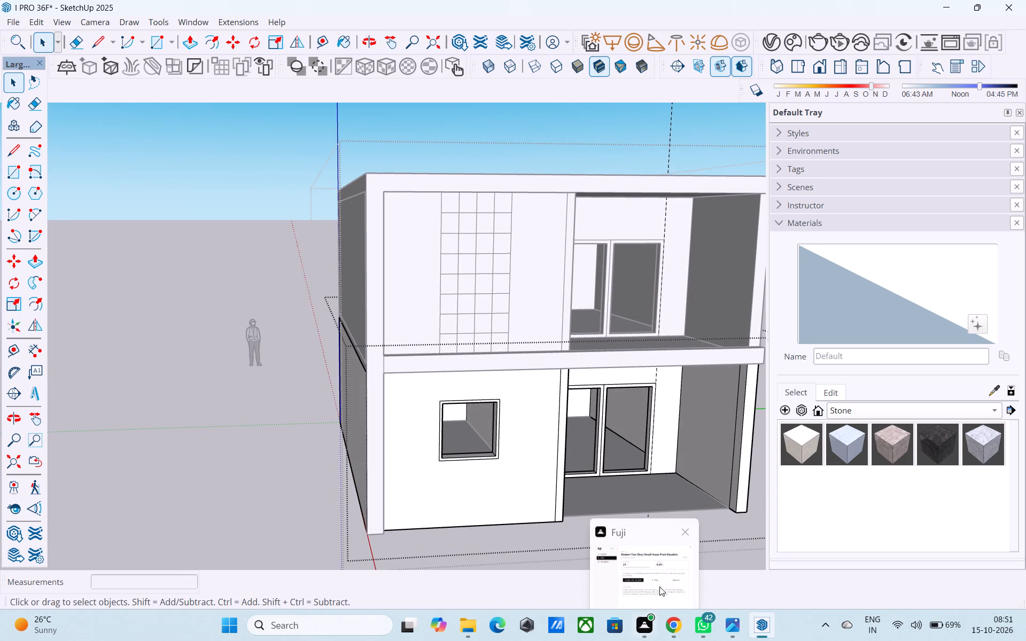
pyautogui.keyDown('shift'); pyautogui.moveTo(504, 438); pyautogui.dragTo(501, 454, button='middle'); pyautogui.keyUp('shift')
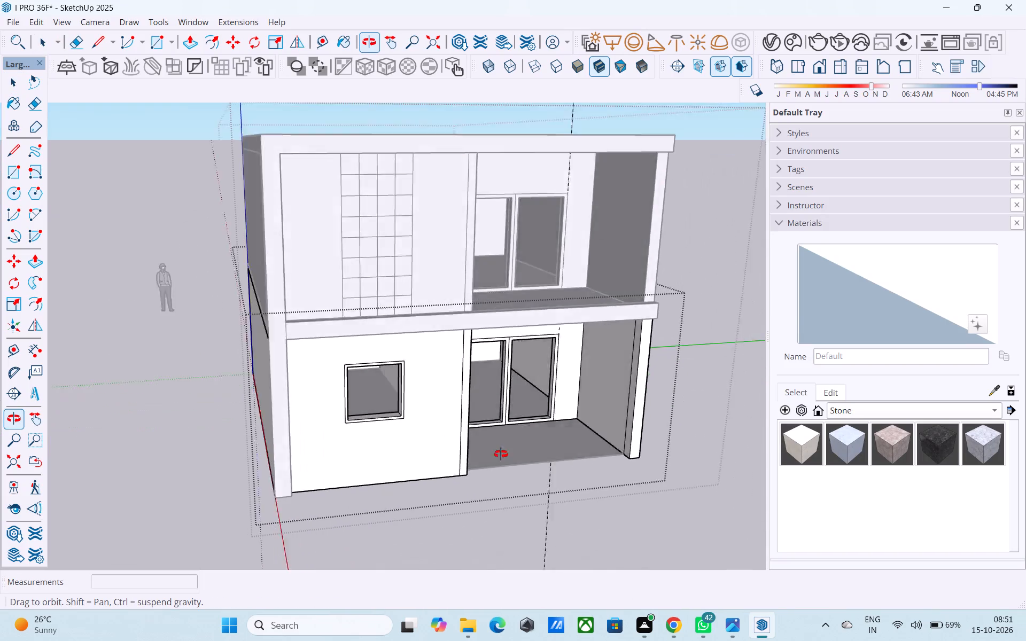
pyautogui.keyDown('shift'); pyautogui.moveTo(501, 454); pyautogui.dragTo(621, 523, button='middle'); pyautogui.keyUp('shift')
pyautogui.scroll(1, 548, 356)
pyautogui.moveTo(548, 356); pyautogui.dragTo(582, 467, button='middle')
pyautogui.scroll(4, 556, 368)
pyautogui.keyDown('shift'); pyautogui.moveTo(551, 358); pyautogui.dragTo(197, 297, button='middle'); pyautogui.keyUp('shift')
pyautogui.keyDown('shift'); pyautogui.moveTo(328, 405); pyautogui.dragTo(328, 361, button='middle'); pyautogui.keyUp('shift')
pyautogui.doubleClick(329, 370)
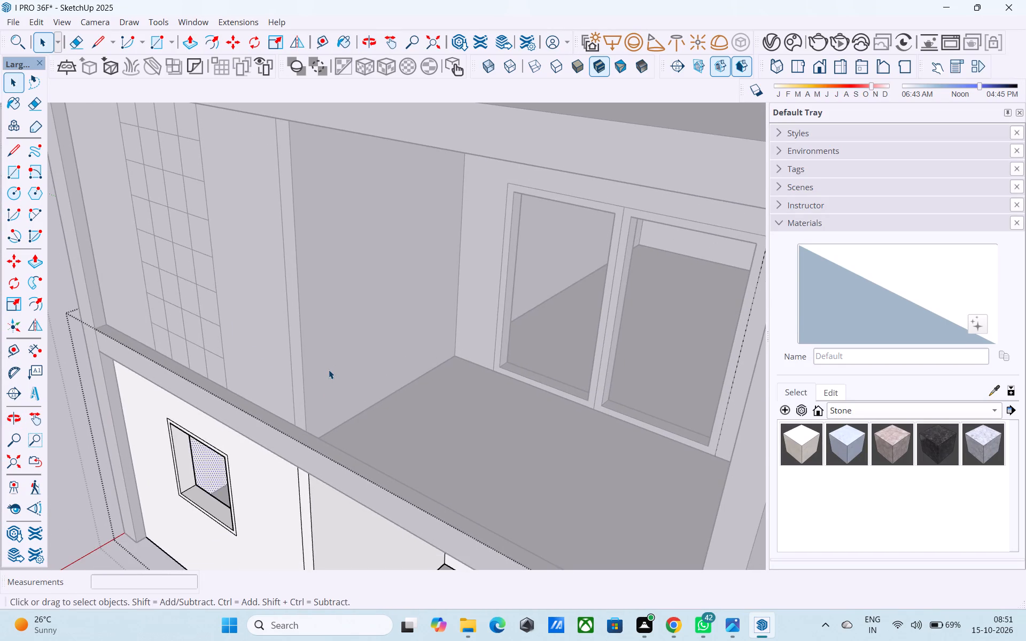
pyautogui.scroll(3, 339, 412)
pyautogui.moveTo(325, 426); pyautogui.dragTo(329, 417, button='middle')
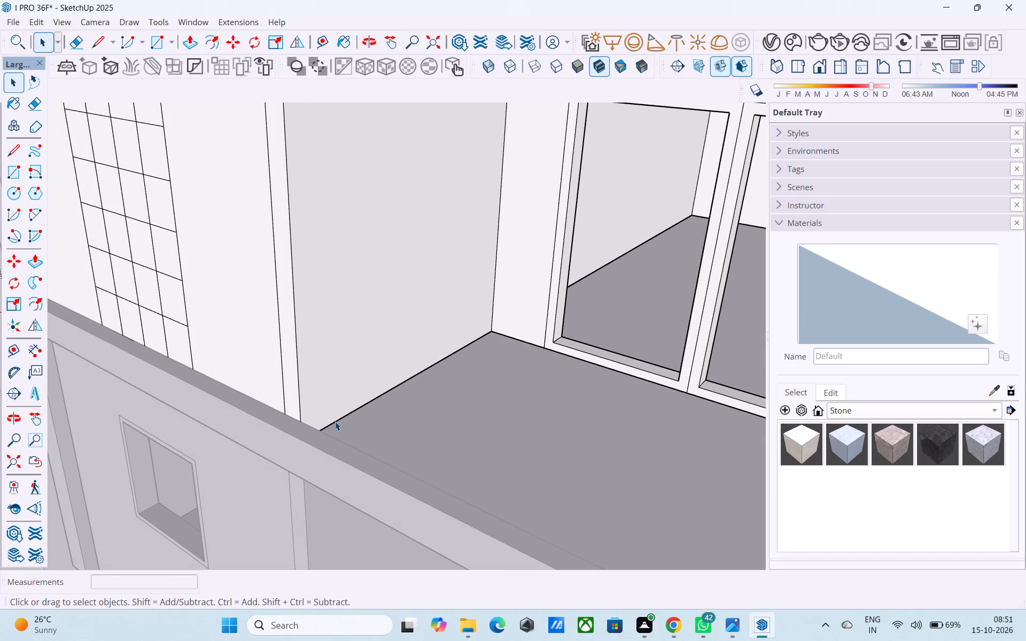
pyautogui.click(335, 421)
pyautogui.press('m')
pyautogui.click(338, 417)
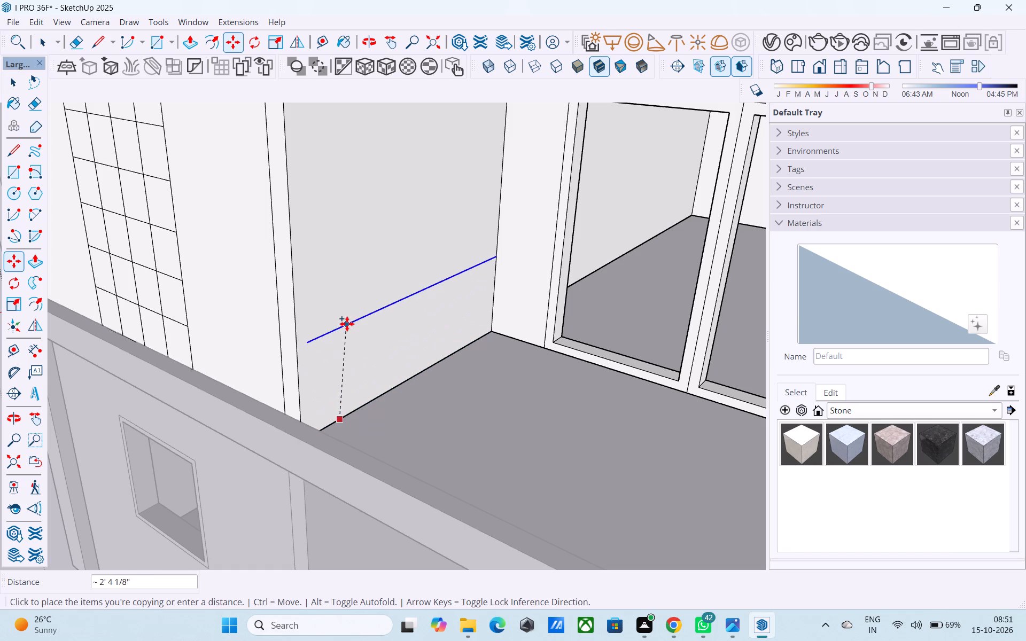
pyautogui.press('3')
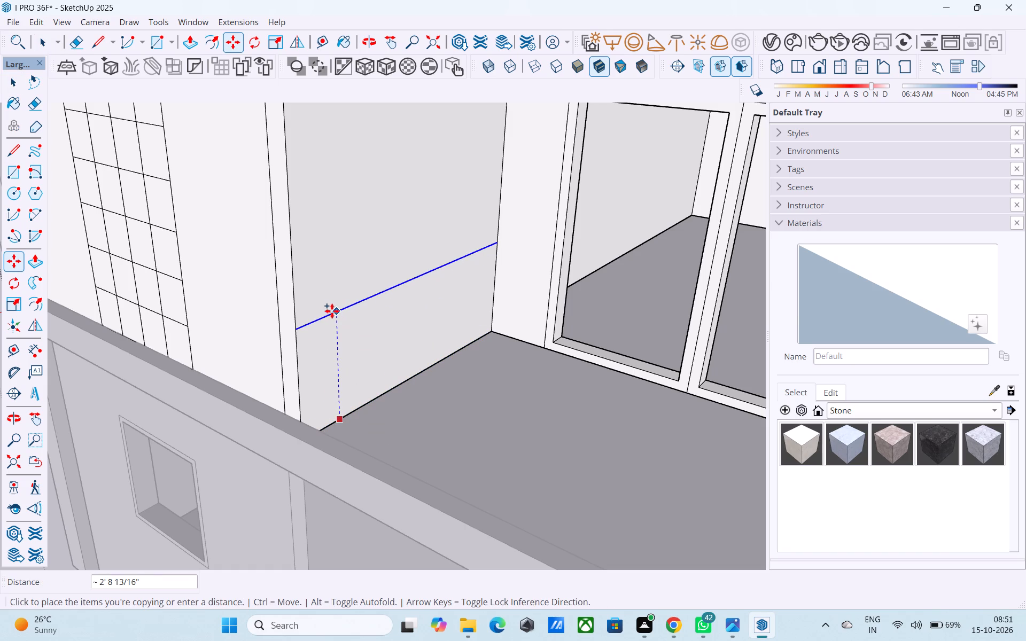
pyautogui.write(";'")
pyautogui.press('BackSpace')
pyautogui.press('BackSpace')
pyautogui.press("'")
pyautogui.press('Return')
pyautogui.press('space')
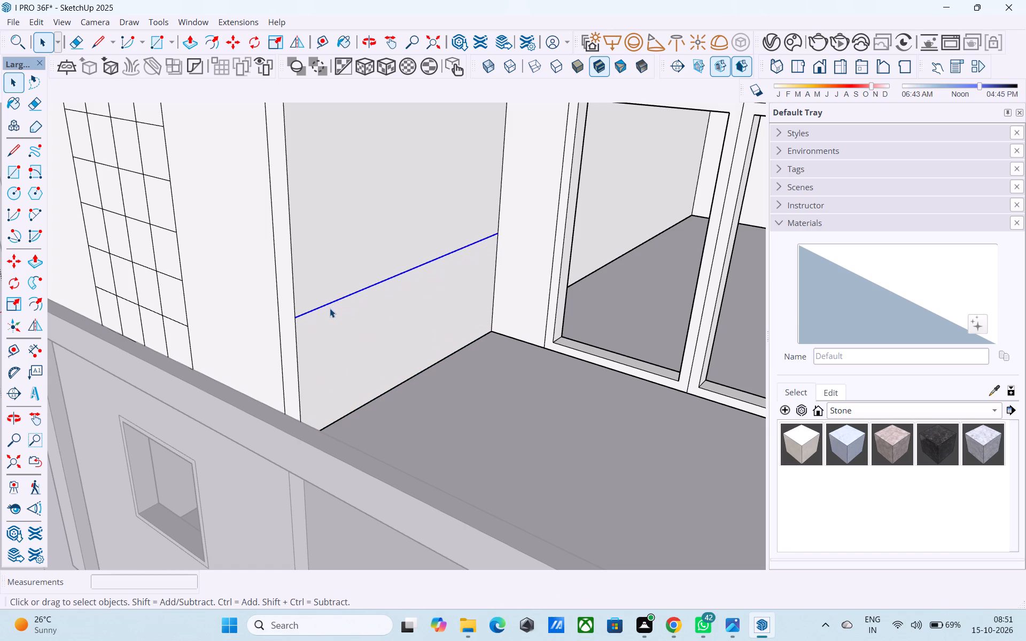
# Draw a rectangle across the upper-storey balcony front, from the 3' line's front end to the opposite bottom corner, as a parapet face.
pyautogui.press('r')
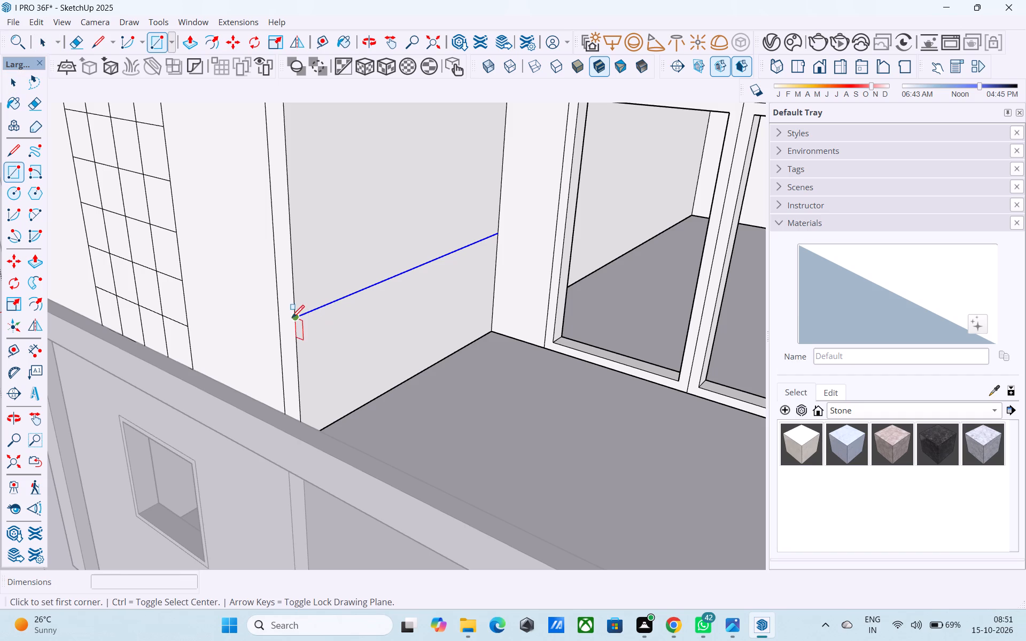
pyautogui.click(291, 319)
pyautogui.keyDown('shift'); pyautogui.moveTo(485, 395); pyautogui.dragTo(468, 408, button='middle'); pyautogui.keyUp('shift')
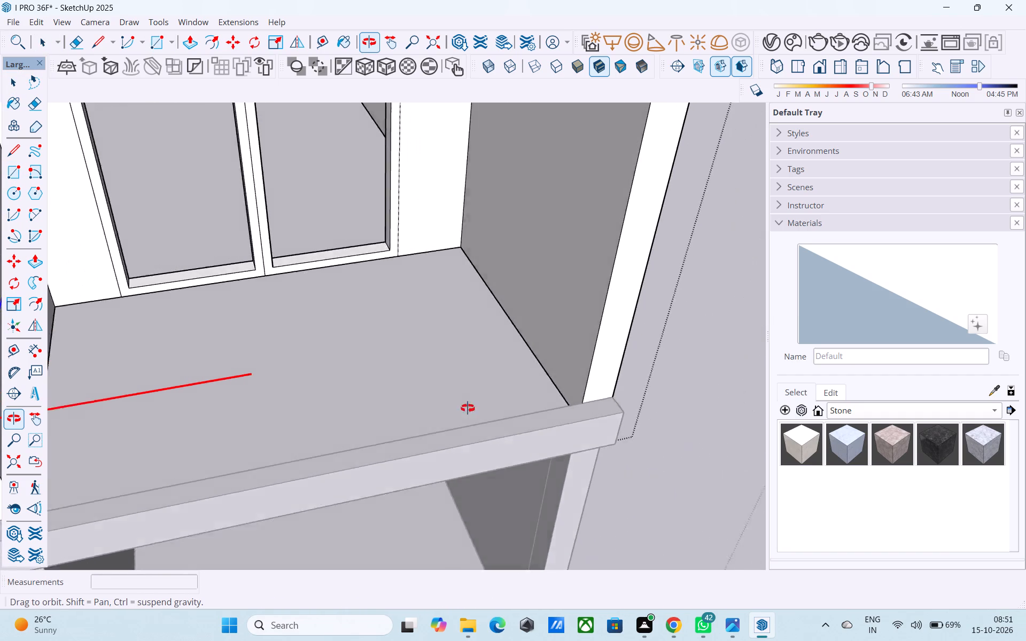
pyautogui.keyDown('shift'); pyautogui.moveTo(468, 408); pyautogui.dragTo(507, 419, button='middle'); pyautogui.keyUp('shift')
pyautogui.scroll(7, 529, 401)
pyautogui.moveTo(530, 393); pyautogui.dragTo(783, 387, button='middle')
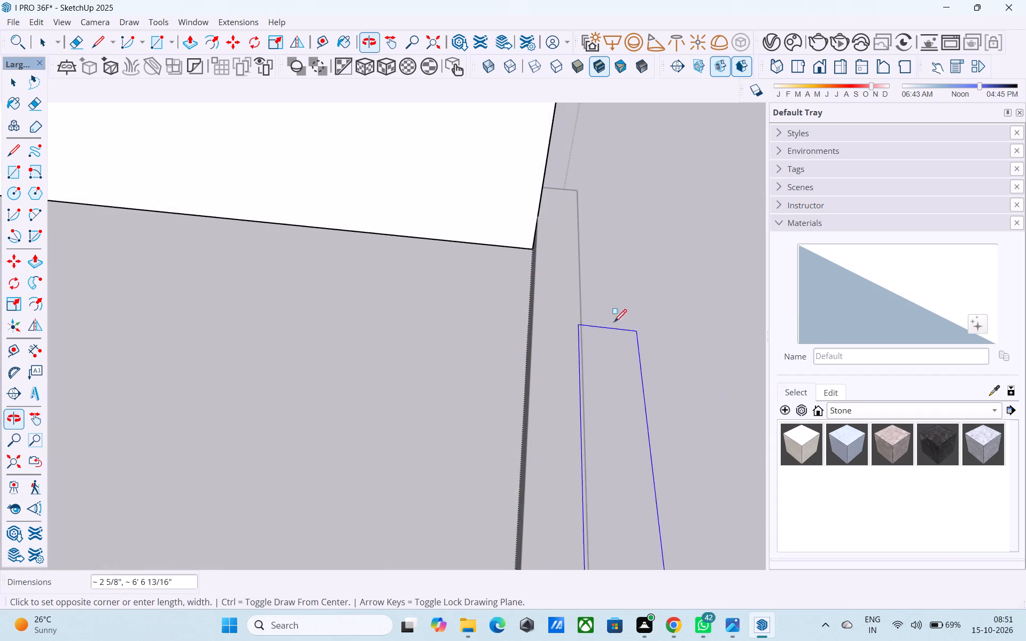
pyautogui.click(530, 246)
# Delete the extra face lying on the upper-storey balcony floor behind the parapet.
pyautogui.moveTo(555, 264); pyautogui.dragTo(353, 216, button='middle')
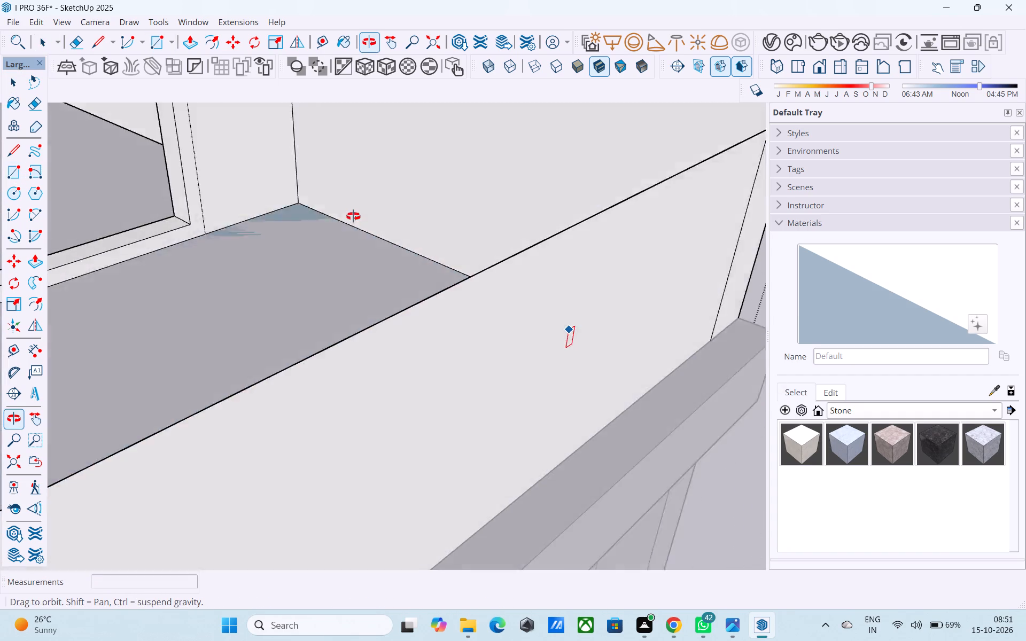
pyautogui.moveTo(353, 216); pyautogui.dragTo(324, 279, button='middle')
pyautogui.press('space')
pyautogui.click(322, 279)
pyautogui.press('Delete')
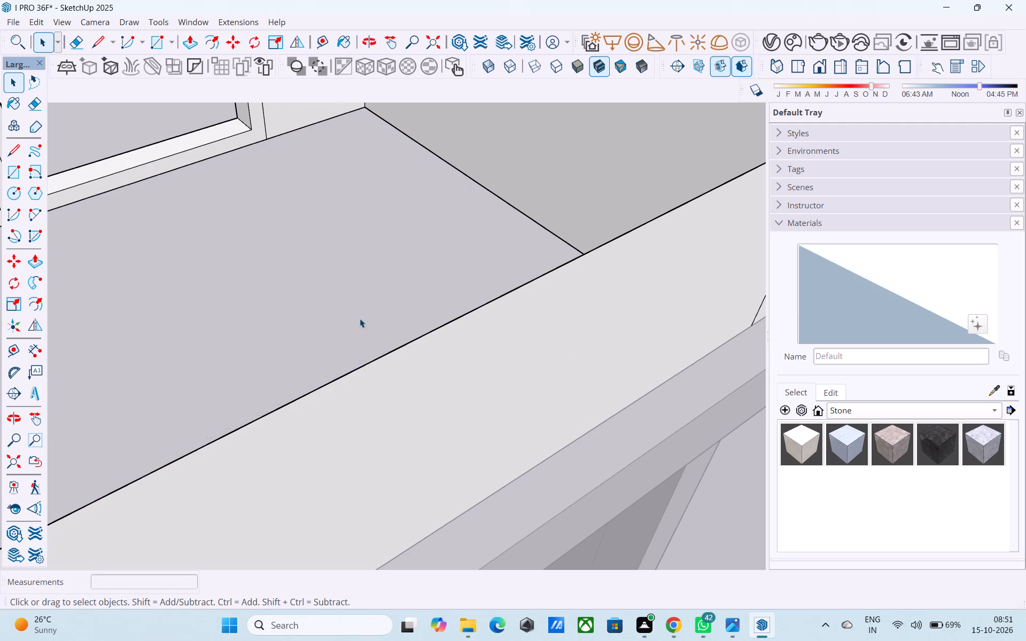
# Copy the balcony parapet's top edge down to its base and divide the copies by 4, splitting the face into four equal horizontal strips.
pyautogui.scroll(-5, 414, 366)
pyautogui.moveTo(415, 384); pyautogui.dragTo(325, 237, button='middle')
pyautogui.scroll(-3, 323, 249)
pyautogui.keyDown('shift'); pyautogui.moveTo(328, 255); pyautogui.dragTo(413, 260, button='middle'); pyautogui.keyUp('shift')
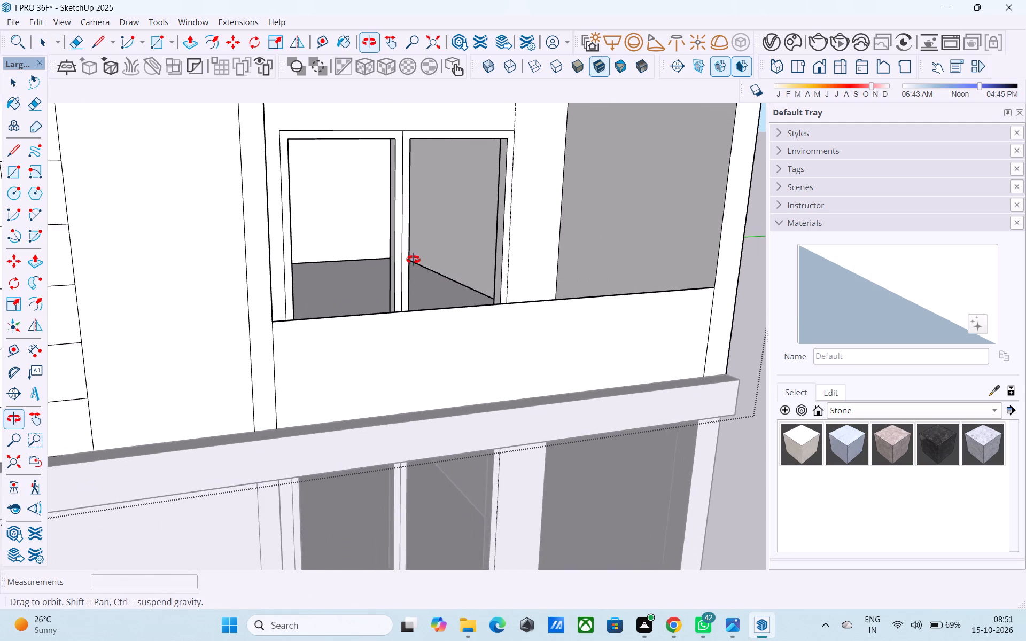
pyautogui.keyDown('shift'); pyautogui.moveTo(413, 260); pyautogui.dragTo(378, 254, button='middle'); pyautogui.keyUp('shift')
pyautogui.keyDown('shift'); pyautogui.moveTo(357, 306); pyautogui.dragTo(594, 287, button='middle'); pyautogui.keyUp('shift')
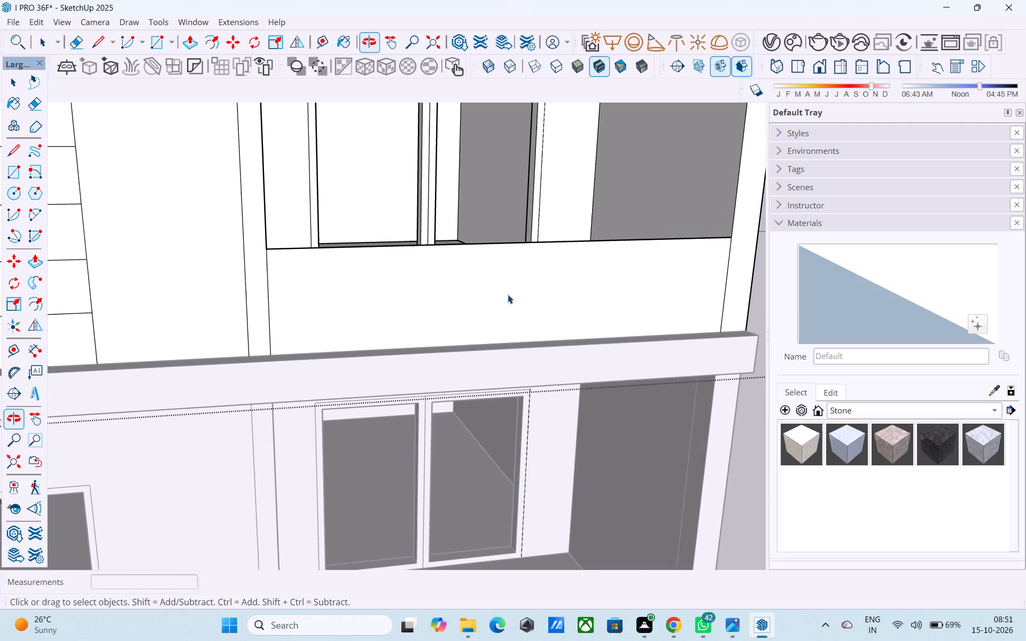
pyautogui.click(307, 249)
pyautogui.press('m')
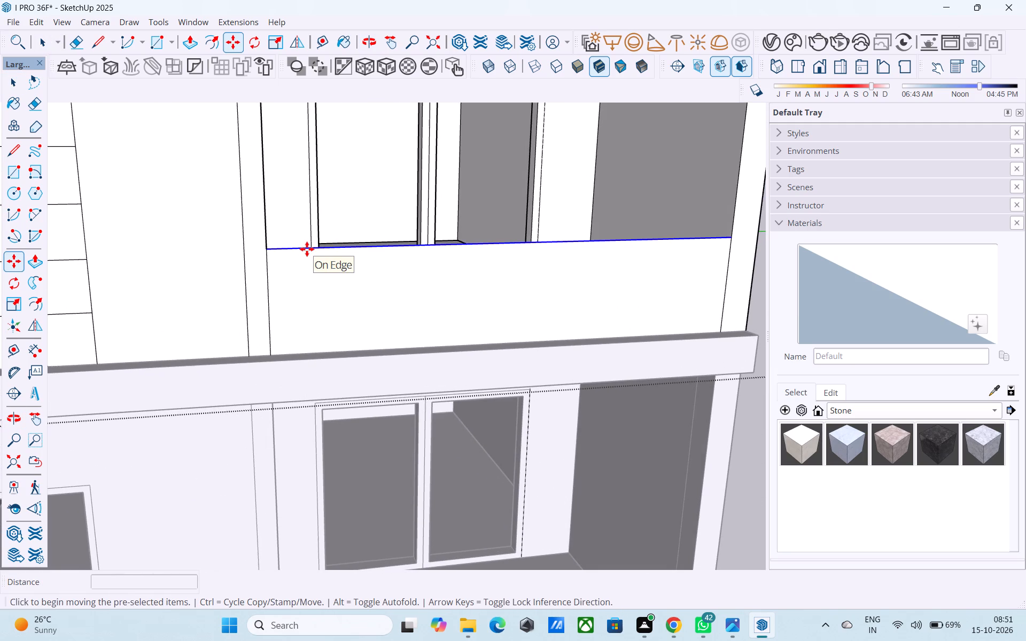
pyautogui.click(270, 248)
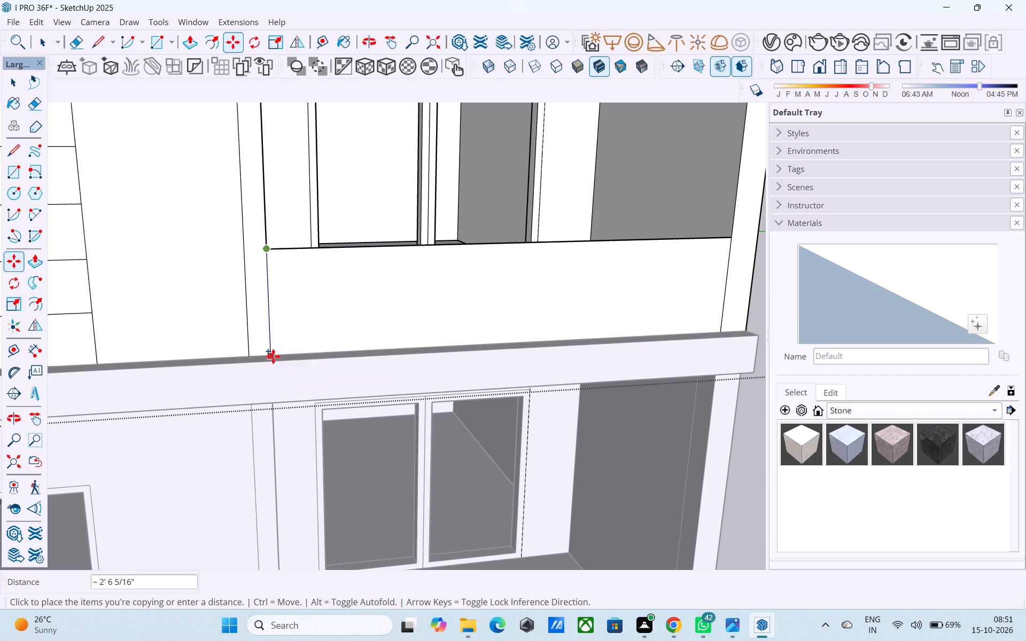
pyautogui.click(273, 356)
pyautogui.write('/4')
pyautogui.press("'")
pyautogui.press('Return')
pyautogui.press('space')
pyautogui.scroll(-5, 393, 317)
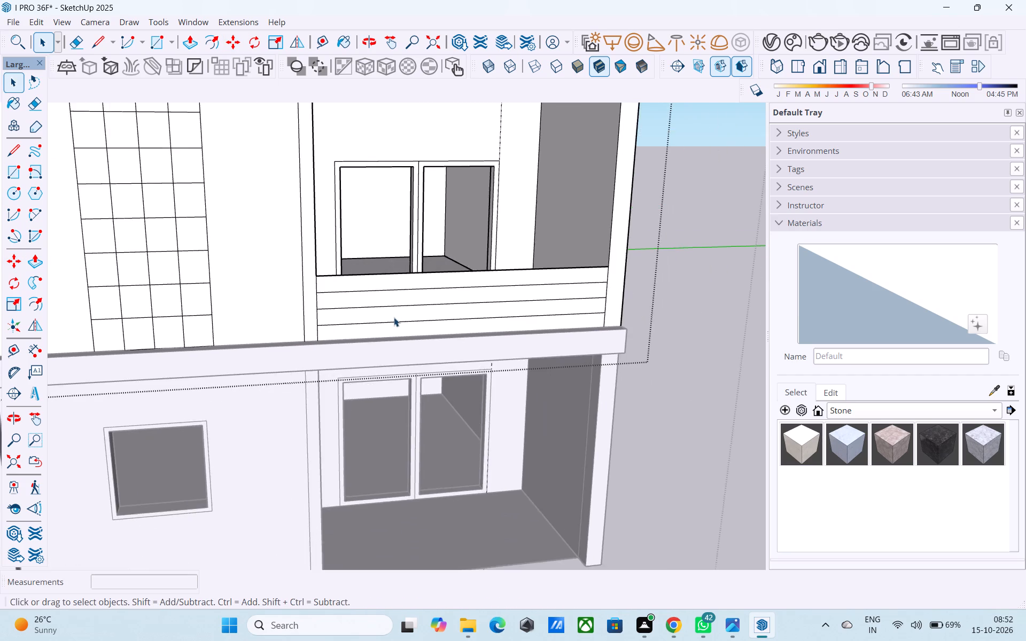
# Open the roof slab and front frame group for editing and offset the roof's top face 9" inward.
pyautogui.scroll(-7, 394, 320)
pyautogui.moveTo(402, 343); pyautogui.dragTo(389, 329, button='middle')
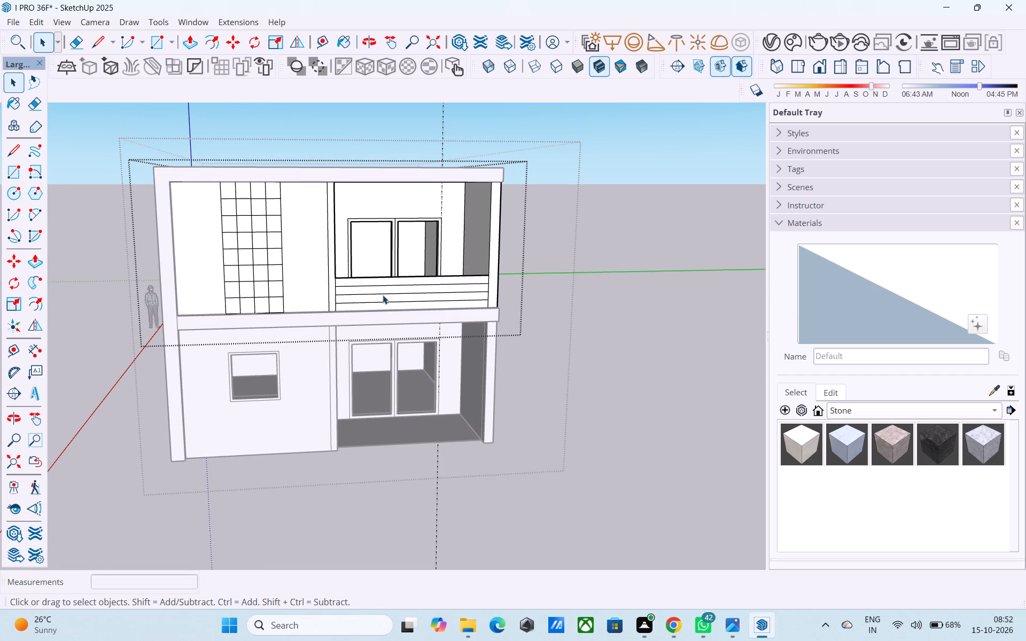
pyautogui.scroll(11, 330, 286)
pyautogui.scroll(-12, 339, 290)
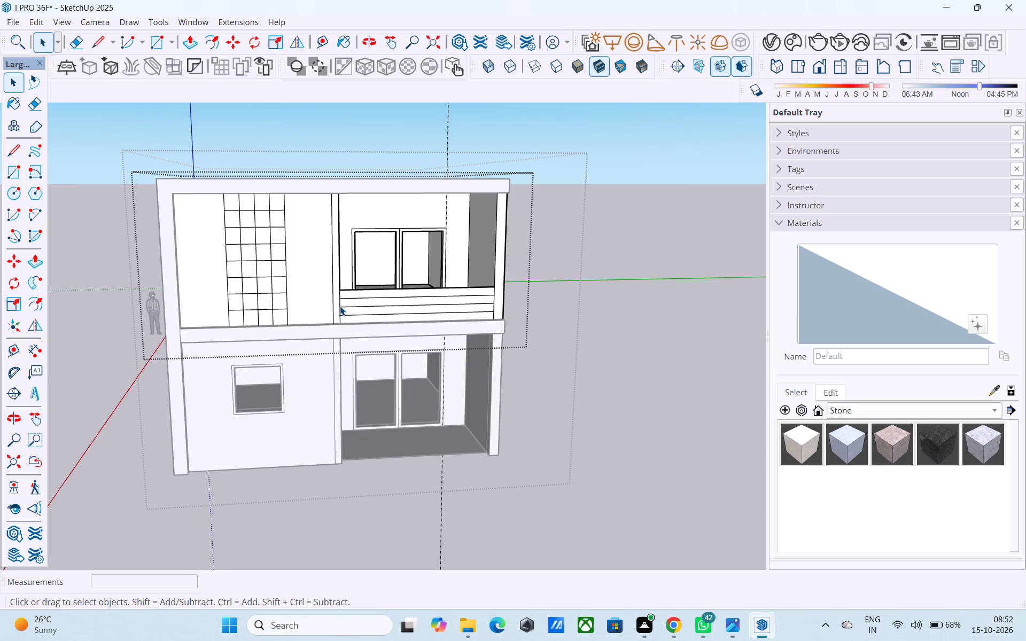
pyautogui.scroll(-1, 340, 307)
pyautogui.moveTo(340, 307); pyautogui.dragTo(405, 406, button='middle')
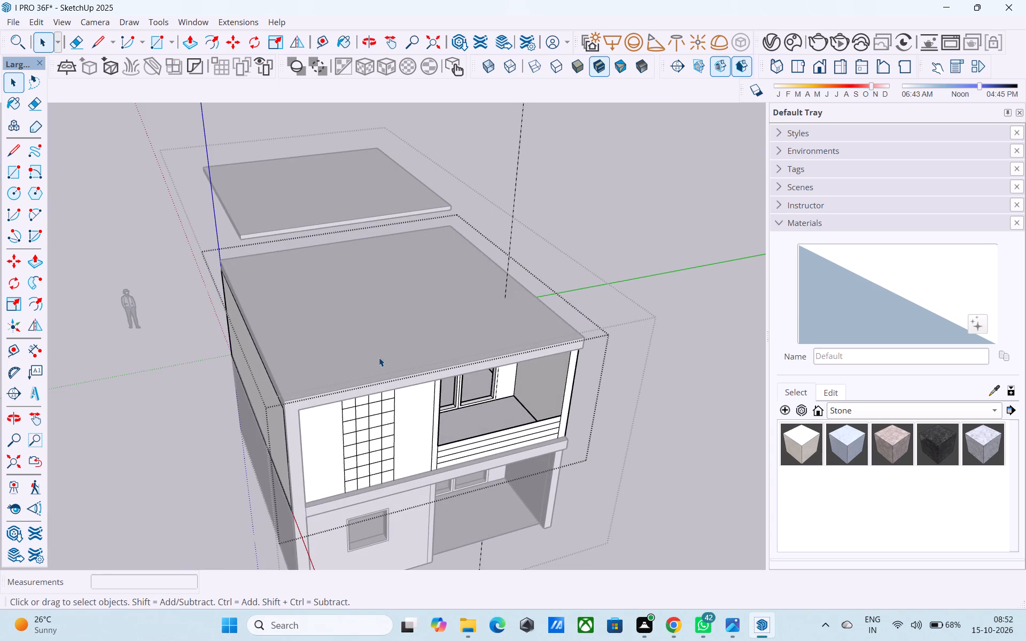
pyautogui.doubleClick(379, 357)
pyautogui.moveTo(366, 346); pyautogui.dragTo(376, 419, button='middle')
pyautogui.doubleClick(374, 413)
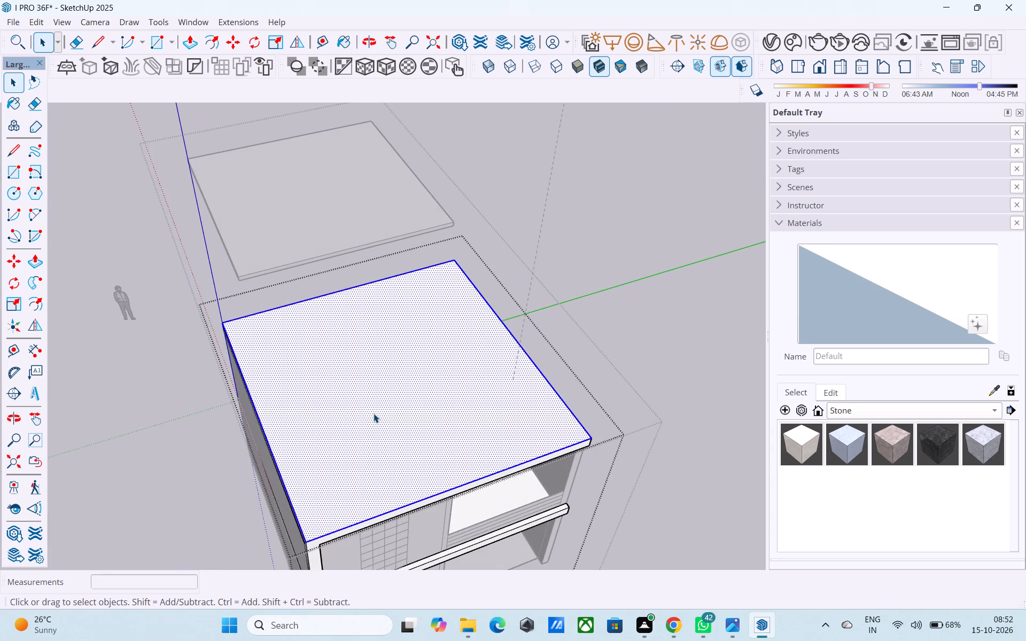
pyautogui.doubleClick(374, 413)
pyautogui.click(374, 413)
pyautogui.click(372, 413)
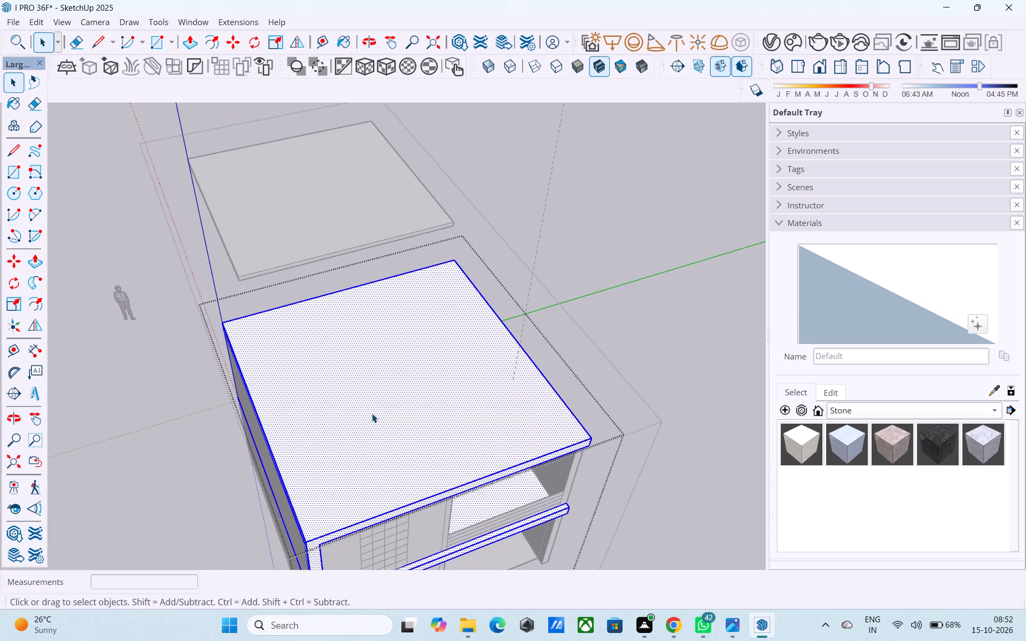
pyautogui.click(370, 413)
pyautogui.press('f')
pyautogui.click(370, 412)
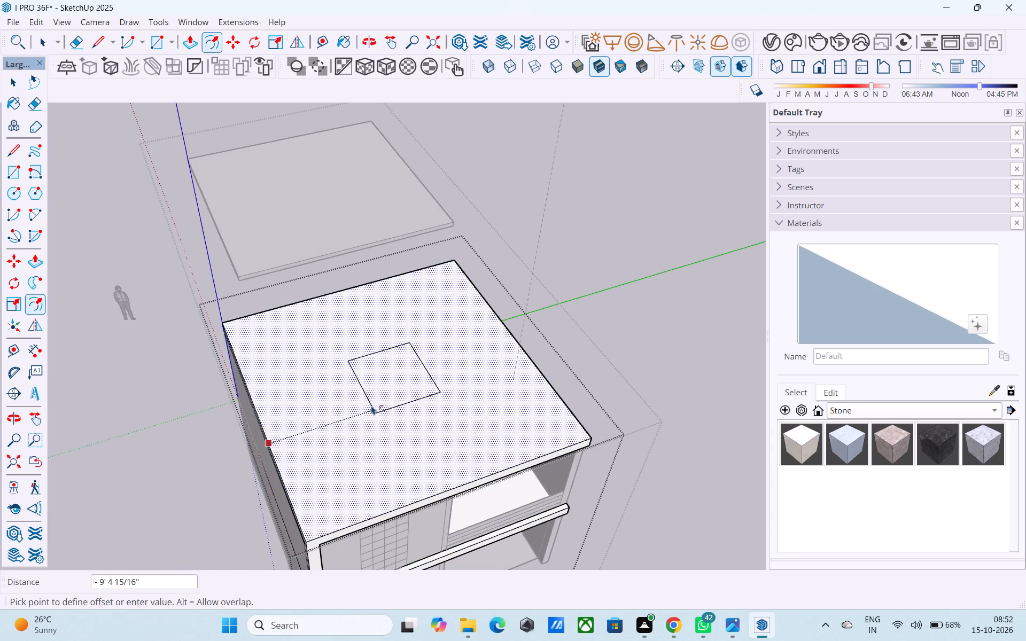
pyautogui.press('9')
pyautogui.hotkey('shift', '"')
pyautogui.press('Return')
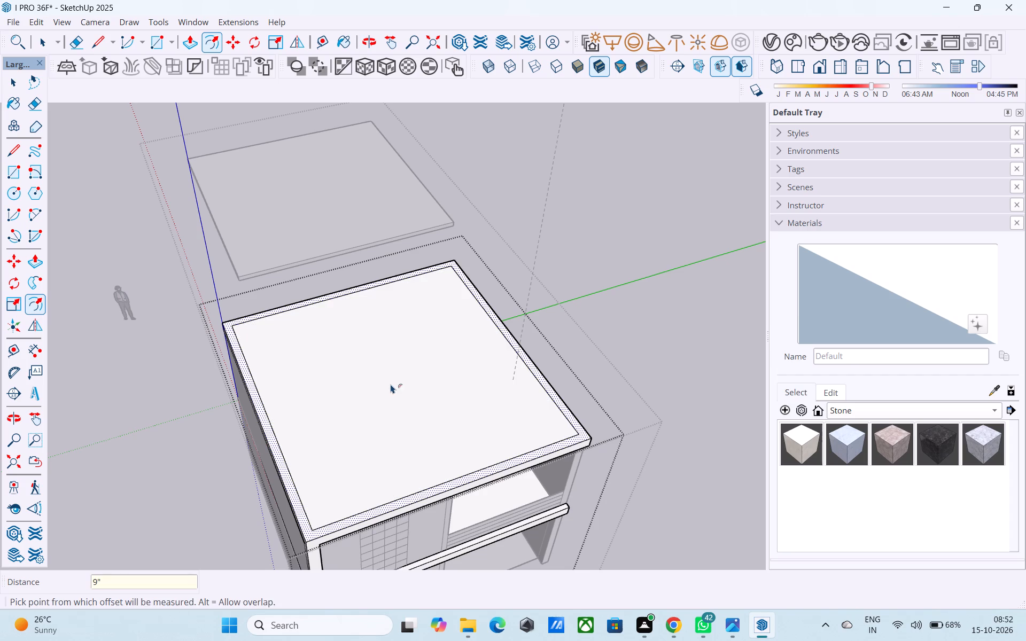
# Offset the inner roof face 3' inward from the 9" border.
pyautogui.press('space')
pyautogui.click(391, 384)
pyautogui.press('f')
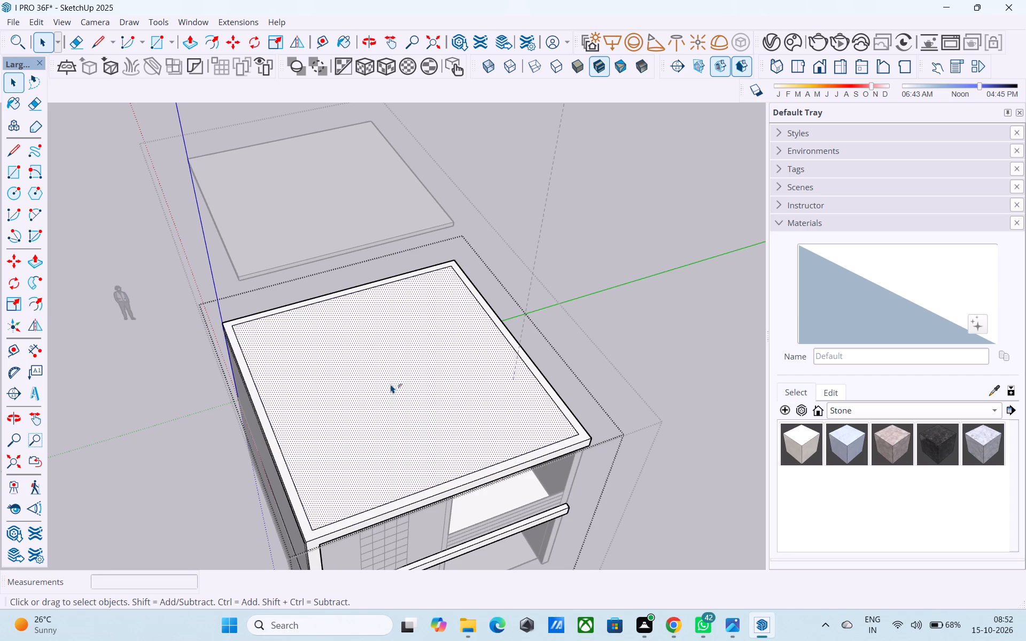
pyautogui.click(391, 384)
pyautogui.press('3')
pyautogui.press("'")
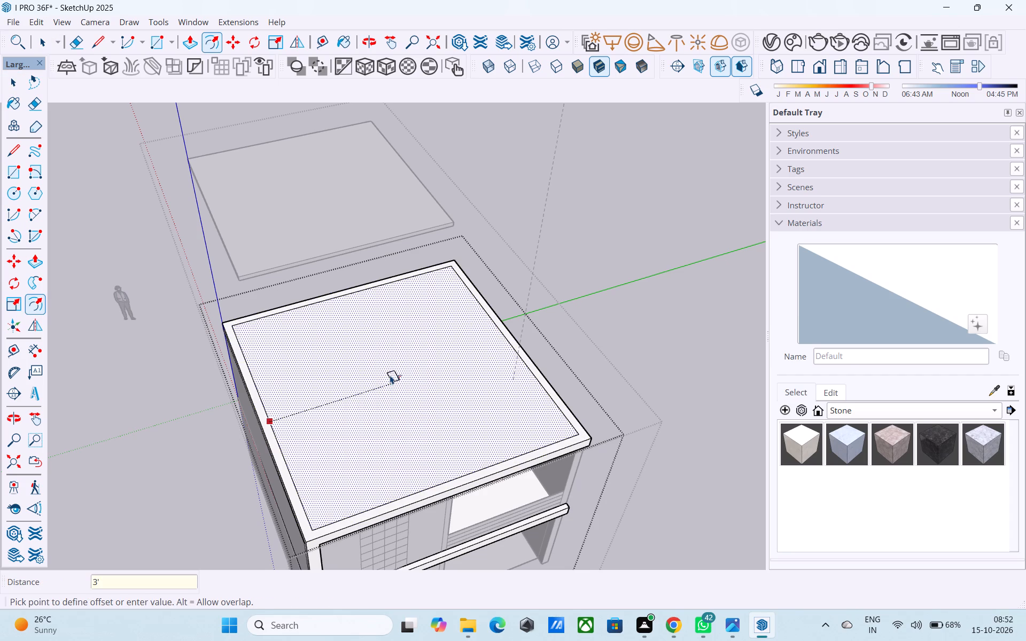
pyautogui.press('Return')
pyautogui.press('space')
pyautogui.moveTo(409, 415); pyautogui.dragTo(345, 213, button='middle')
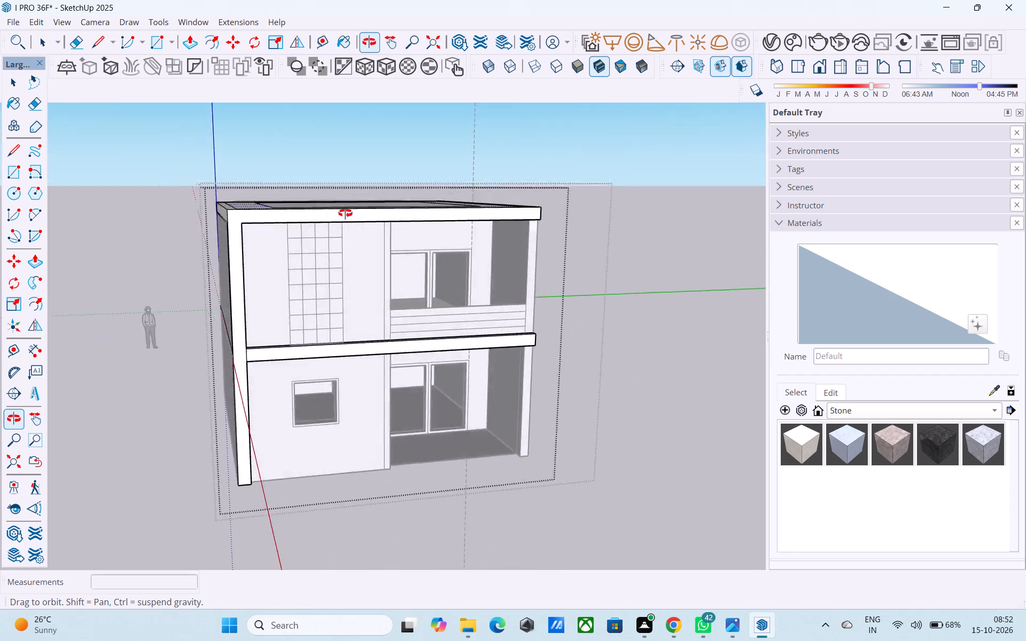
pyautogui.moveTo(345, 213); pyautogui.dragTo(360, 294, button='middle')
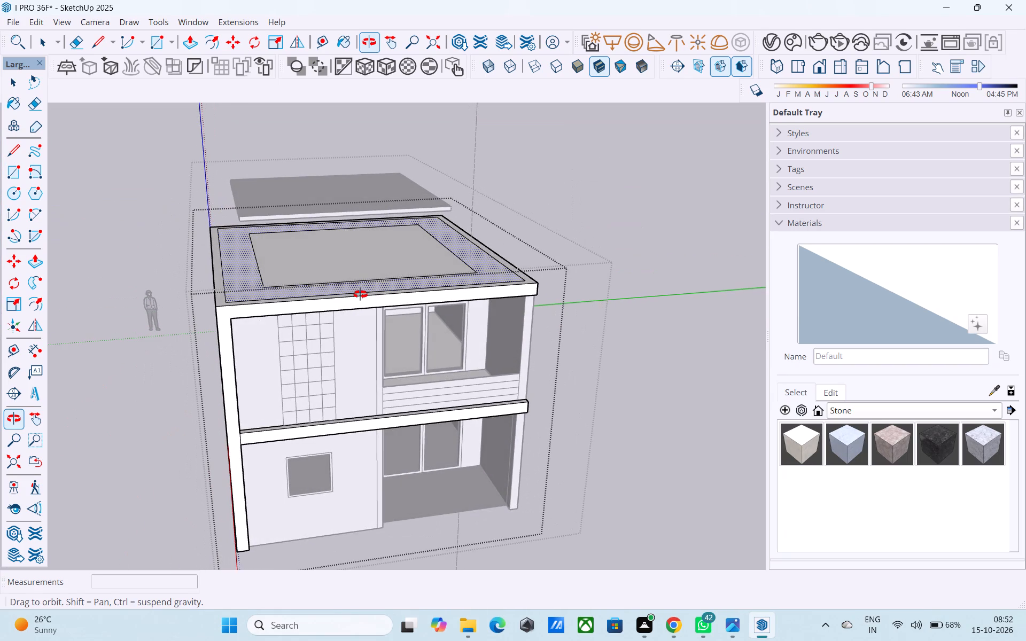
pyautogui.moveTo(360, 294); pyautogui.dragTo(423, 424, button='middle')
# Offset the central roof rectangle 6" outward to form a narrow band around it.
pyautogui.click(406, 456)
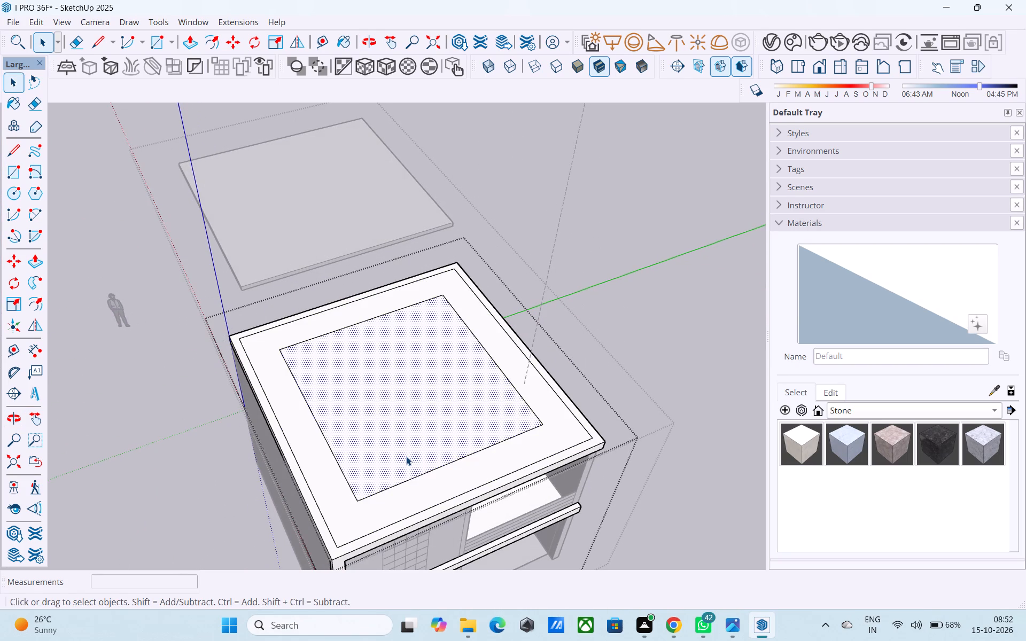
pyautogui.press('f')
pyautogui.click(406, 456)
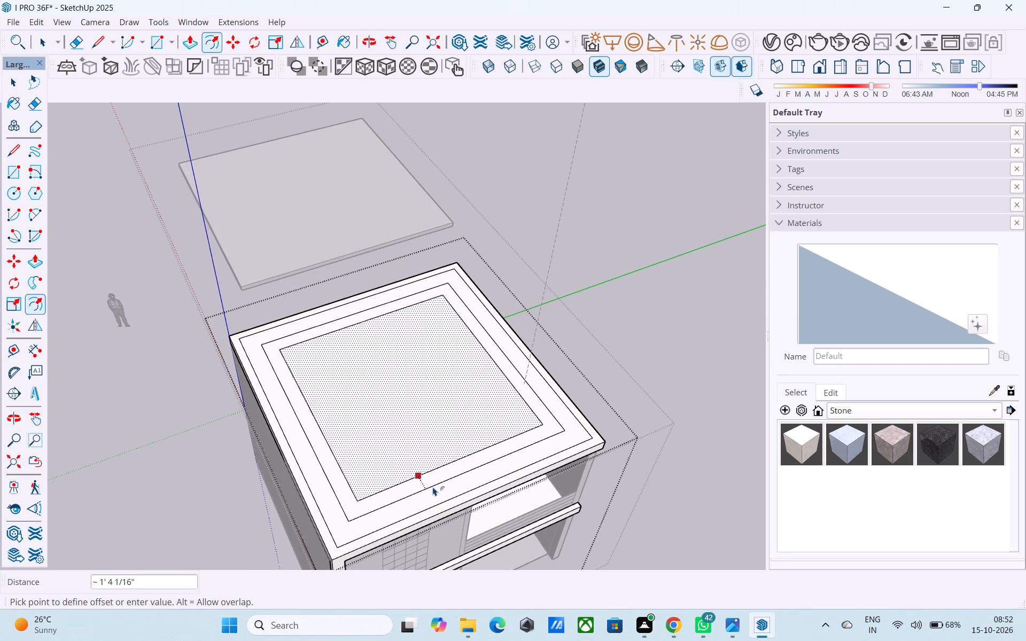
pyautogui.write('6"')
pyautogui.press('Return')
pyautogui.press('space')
# Extrude the 9" border around the roof edge 3' upward as a roof parapet.
pyautogui.scroll(4, 434, 487)
pyautogui.click(429, 465)
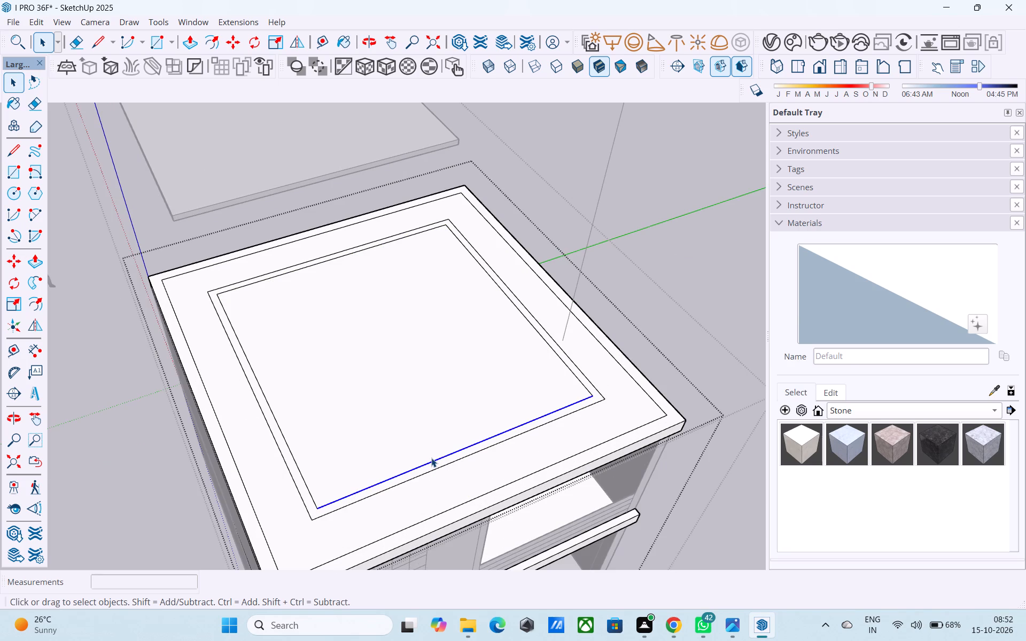
pyautogui.scroll(-5, 432, 457)
pyautogui.scroll(3, 430, 491)
pyautogui.click(434, 501)
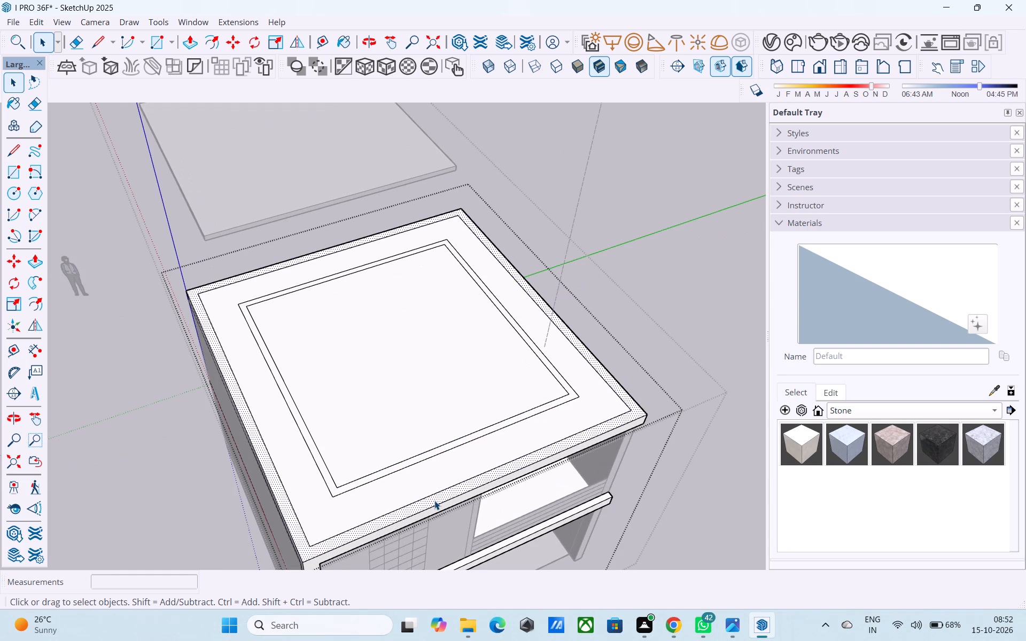
pyautogui.press('p')
pyautogui.click(434, 500)
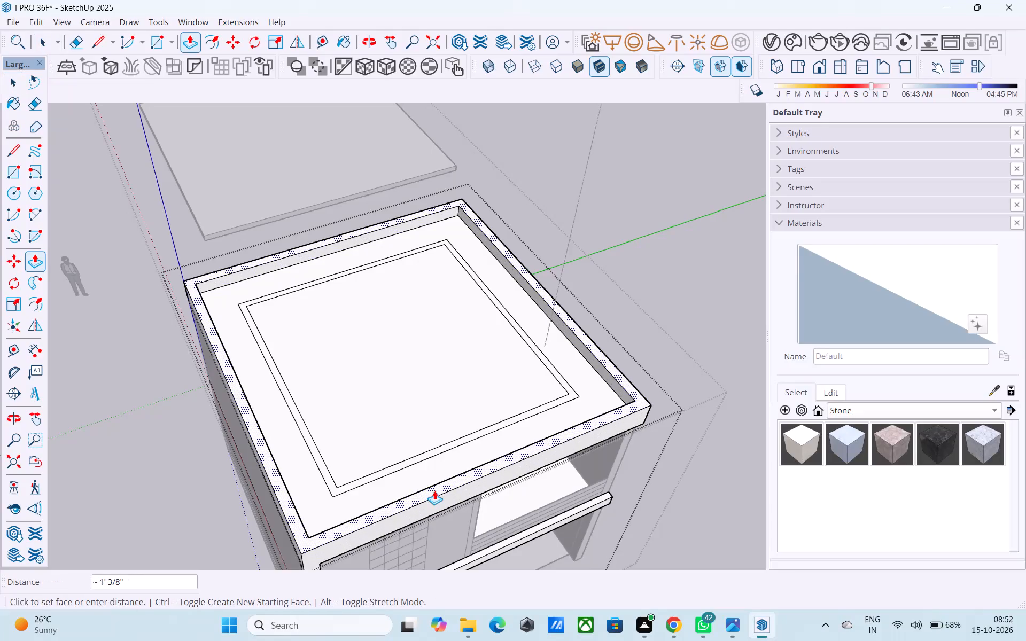
pyautogui.press('3')
pyautogui.press("'")
pyautogui.press('Return')
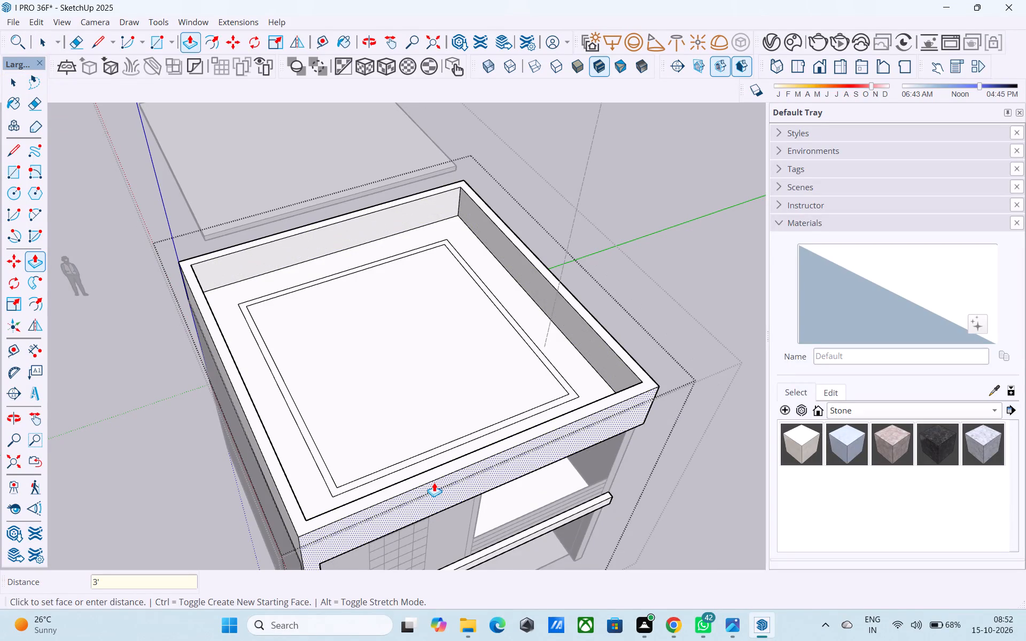
pyautogui.press('space')
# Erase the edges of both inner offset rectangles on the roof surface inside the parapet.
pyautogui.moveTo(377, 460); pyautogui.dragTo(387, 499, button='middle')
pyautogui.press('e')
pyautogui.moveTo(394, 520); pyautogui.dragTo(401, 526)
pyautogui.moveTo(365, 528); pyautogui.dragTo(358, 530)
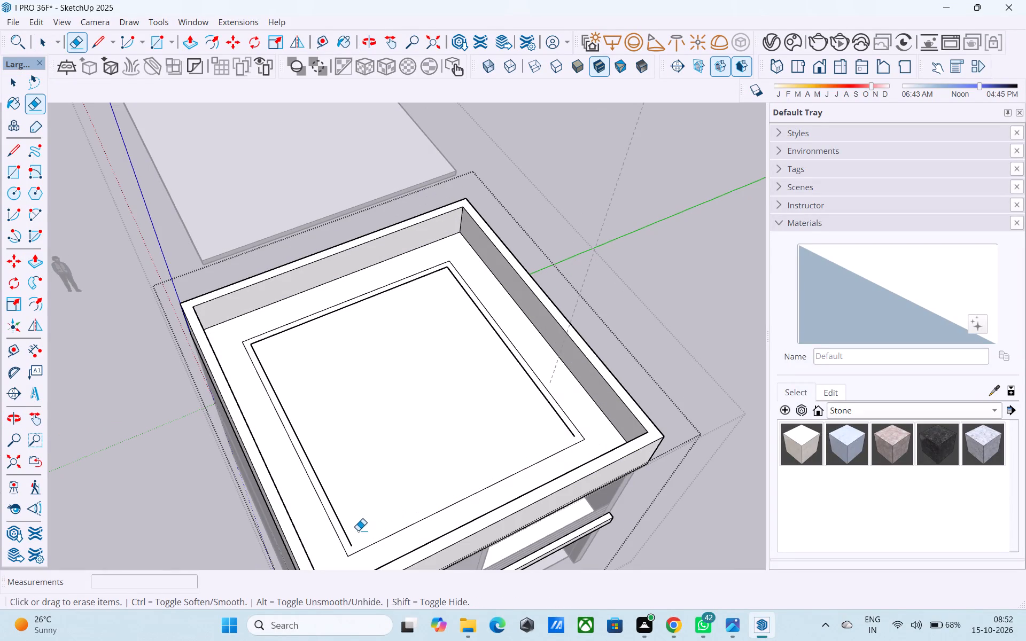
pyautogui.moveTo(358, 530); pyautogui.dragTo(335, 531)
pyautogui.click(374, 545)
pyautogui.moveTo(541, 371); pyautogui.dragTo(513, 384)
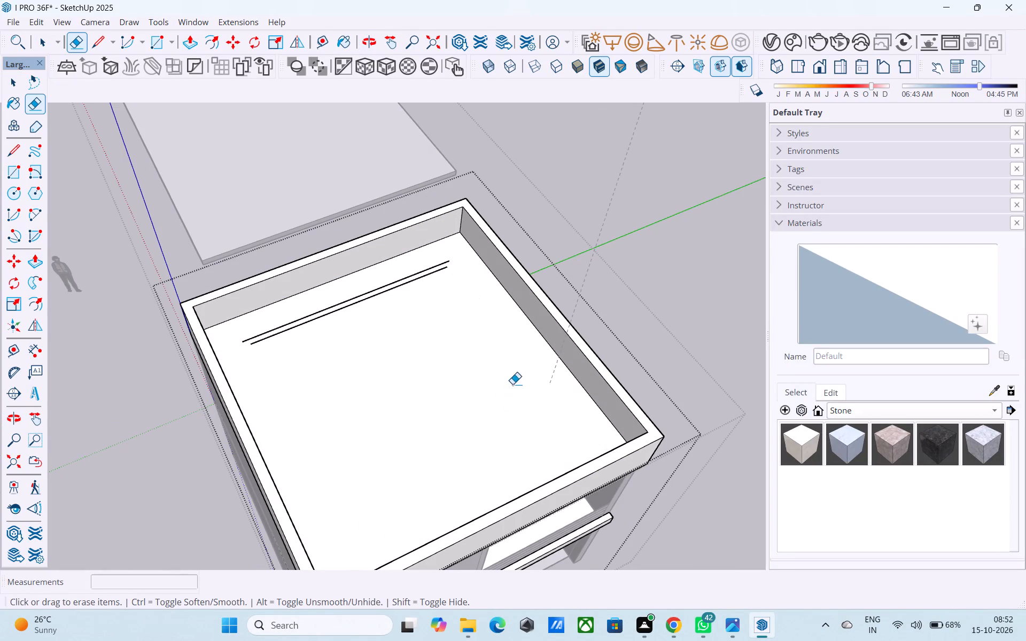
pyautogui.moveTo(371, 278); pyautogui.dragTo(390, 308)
# Finish editing the roof slab and front frame group, returning to the enclosing building group.
pyautogui.moveTo(455, 427); pyautogui.dragTo(407, 276, button='middle')
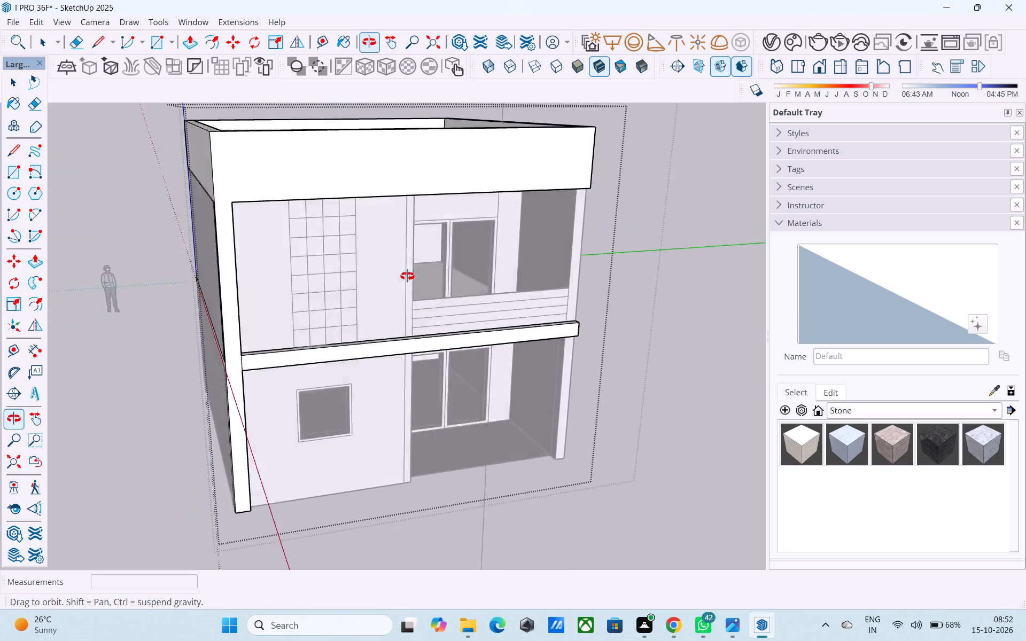
pyautogui.moveTo(407, 276); pyautogui.dragTo(453, 288, button='middle')
pyautogui.press('space')
pyautogui.scroll(-8, 458, 289)
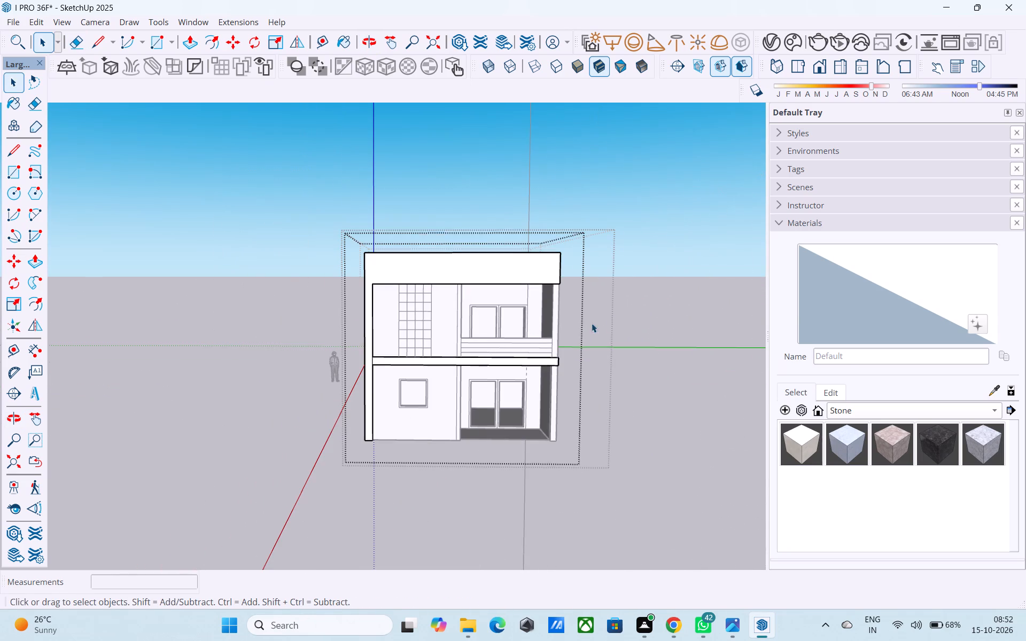
pyautogui.click(618, 316)
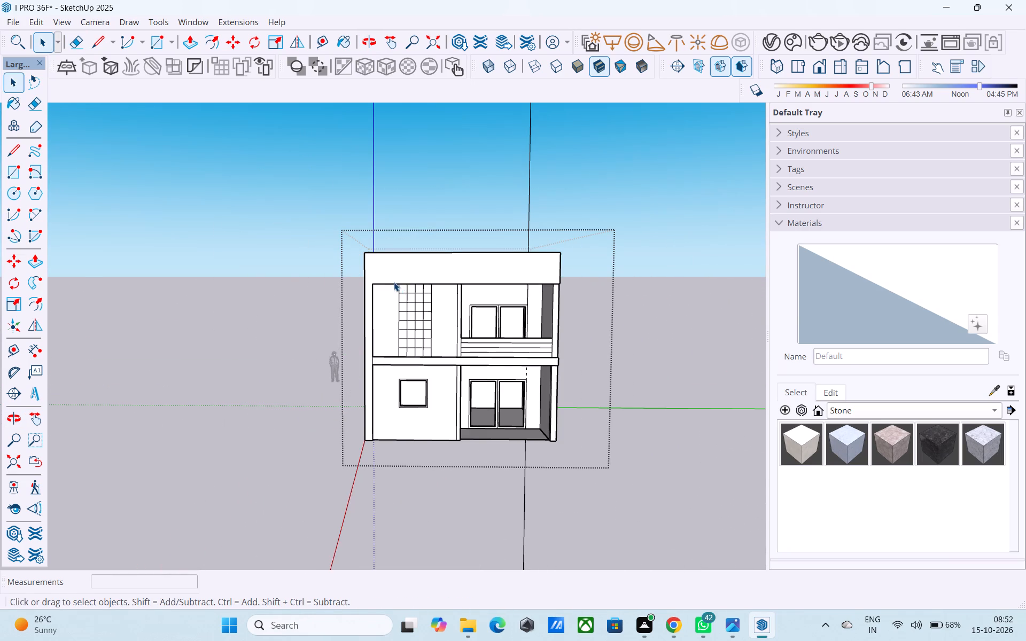
# Choose the ThomThom - Waistcoat2 material from the materials already used in the model.
pyautogui.moveTo(393, 282); pyautogui.dragTo(402, 337, button='middle')
pyautogui.scroll(-3, 402, 337)
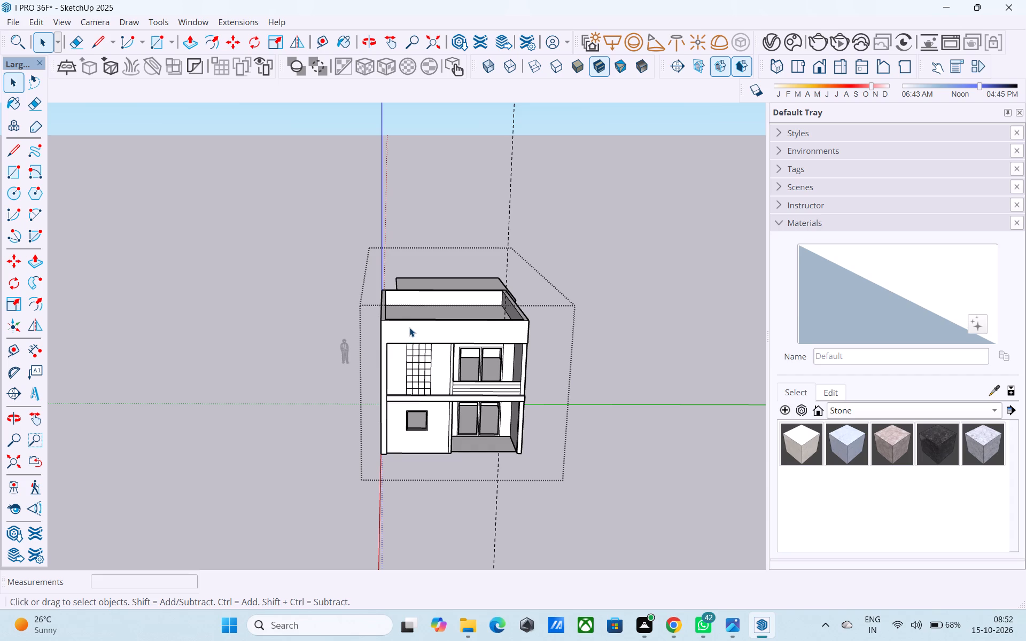
pyautogui.moveTo(410, 331); pyautogui.dragTo(395, 330, button='middle')
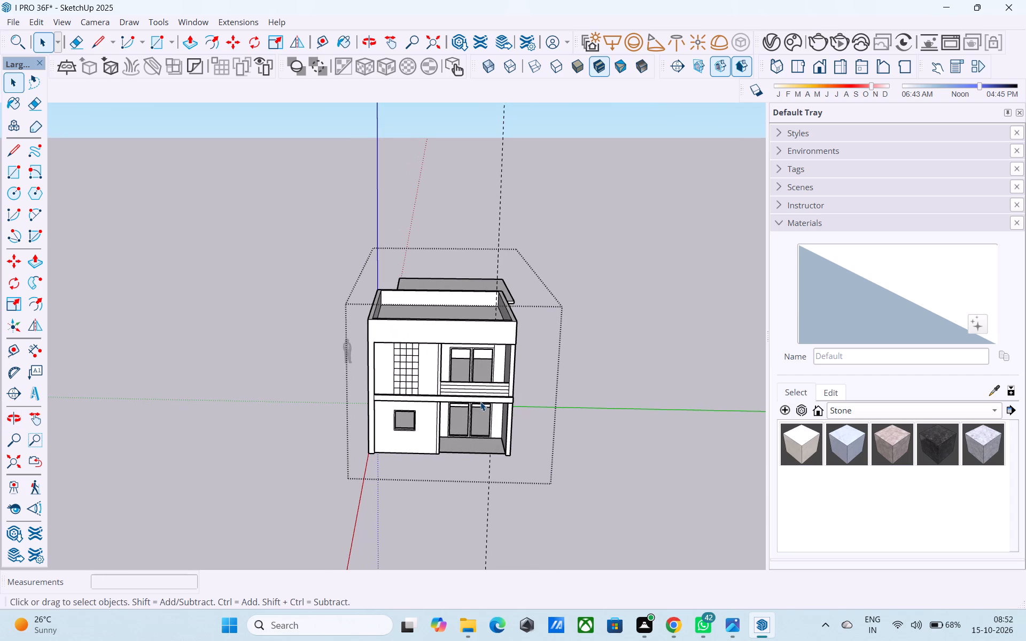
pyautogui.moveTo(480, 402); pyautogui.dragTo(473, 395, button='middle')
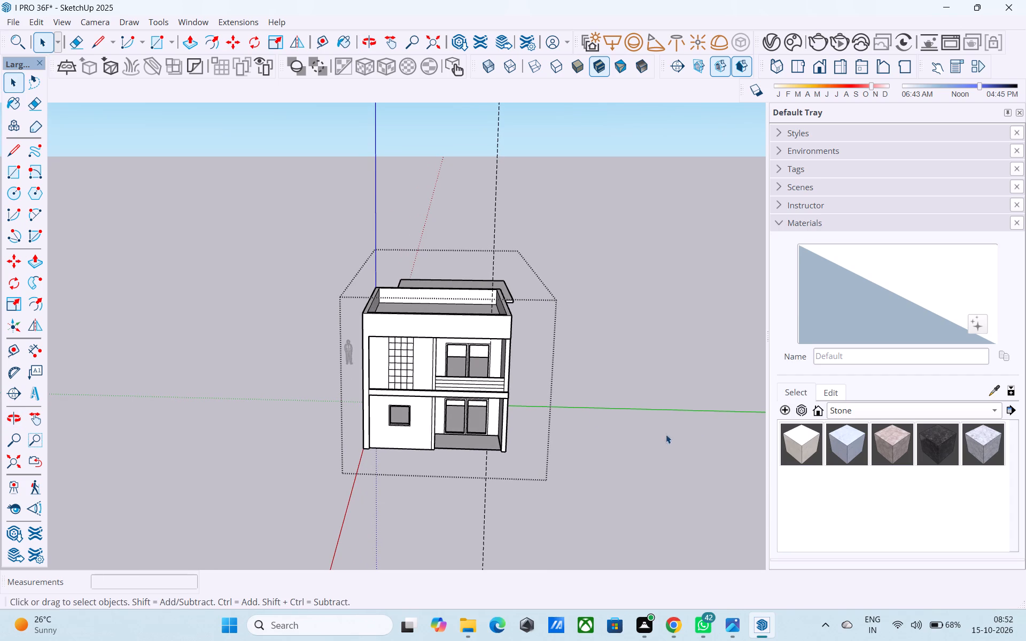
pyautogui.click(833, 405)
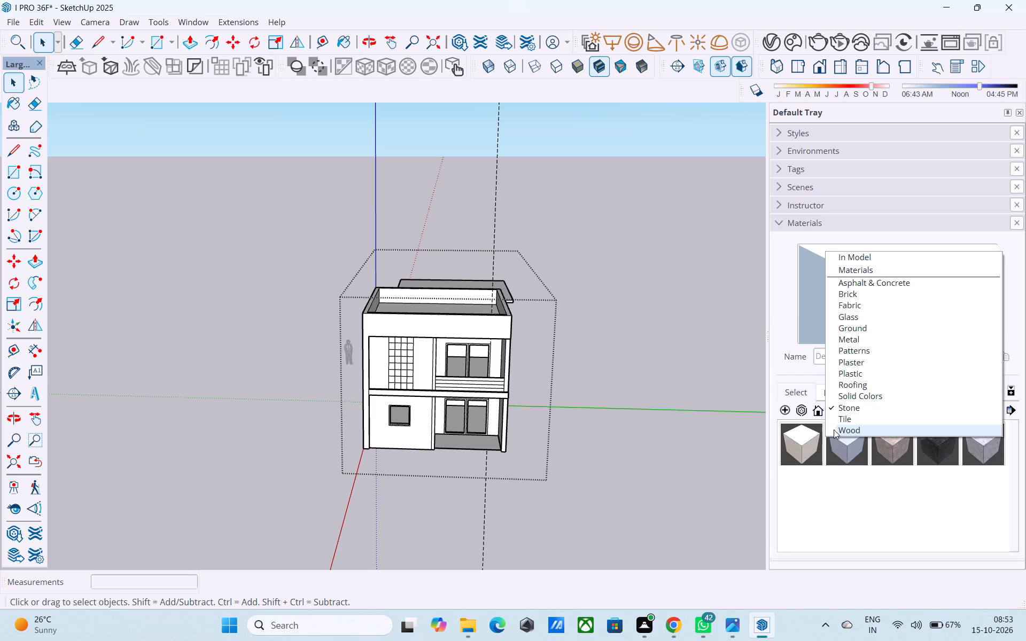
pyautogui.click(877, 265)
pyautogui.click(886, 403)
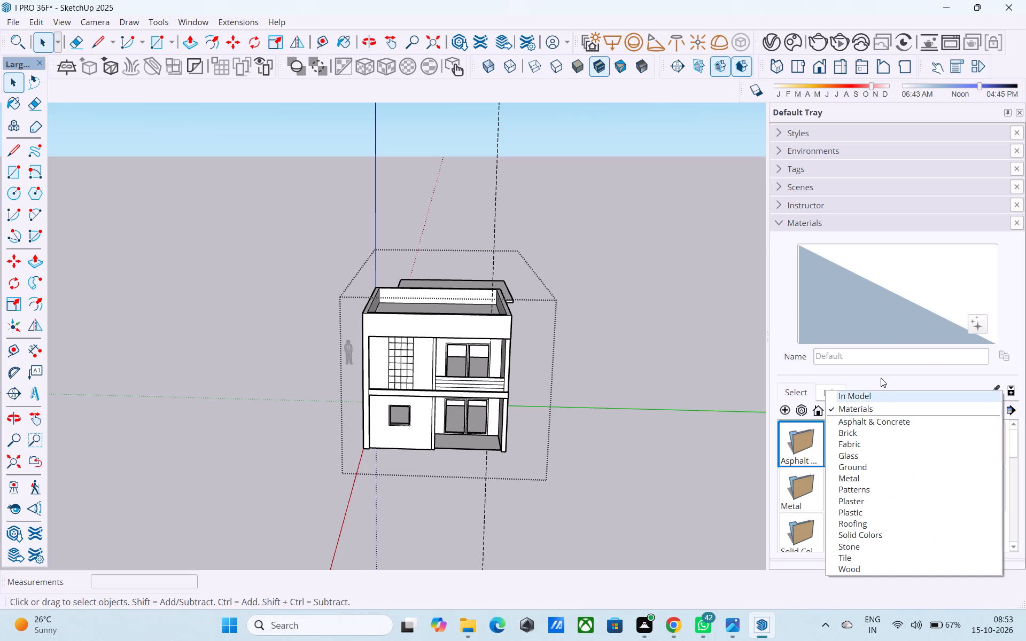
pyautogui.click(882, 397)
pyautogui.scroll(-3, 845, 487)
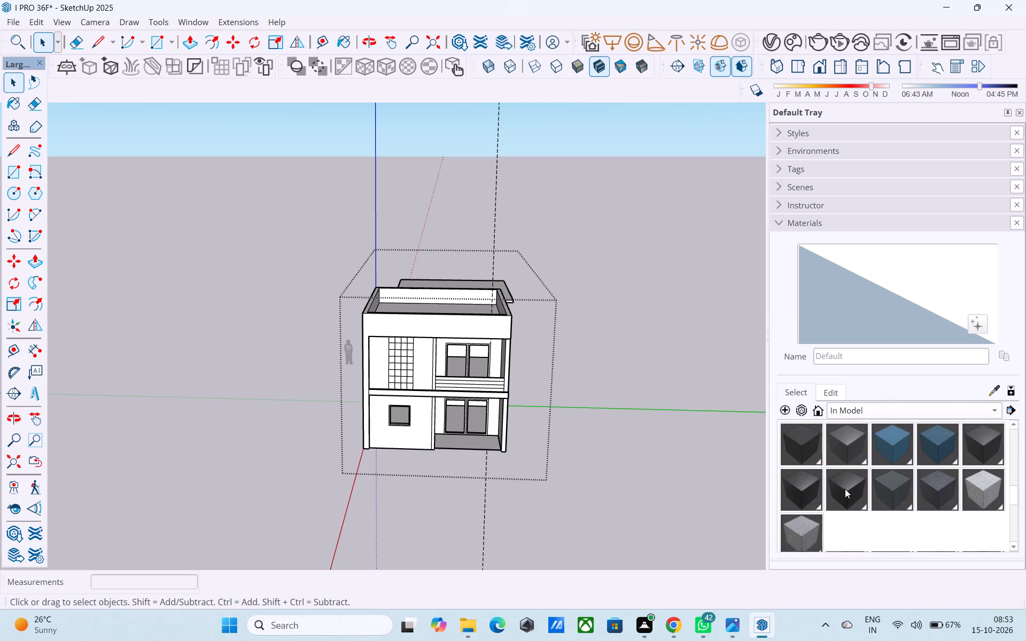
pyautogui.click(802, 542)
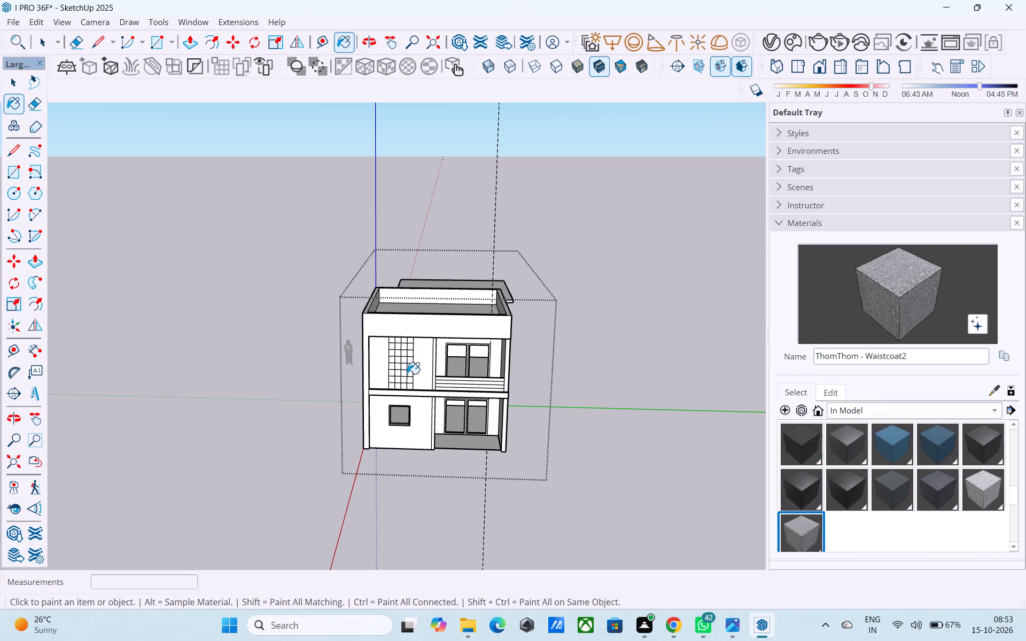
# Undo the roof edits back to before the parapet extrusion, including the erasing of the inner offset rectangles.
pyautogui.scroll(4, 405, 371)
pyautogui.scroll(6, 378, 300)
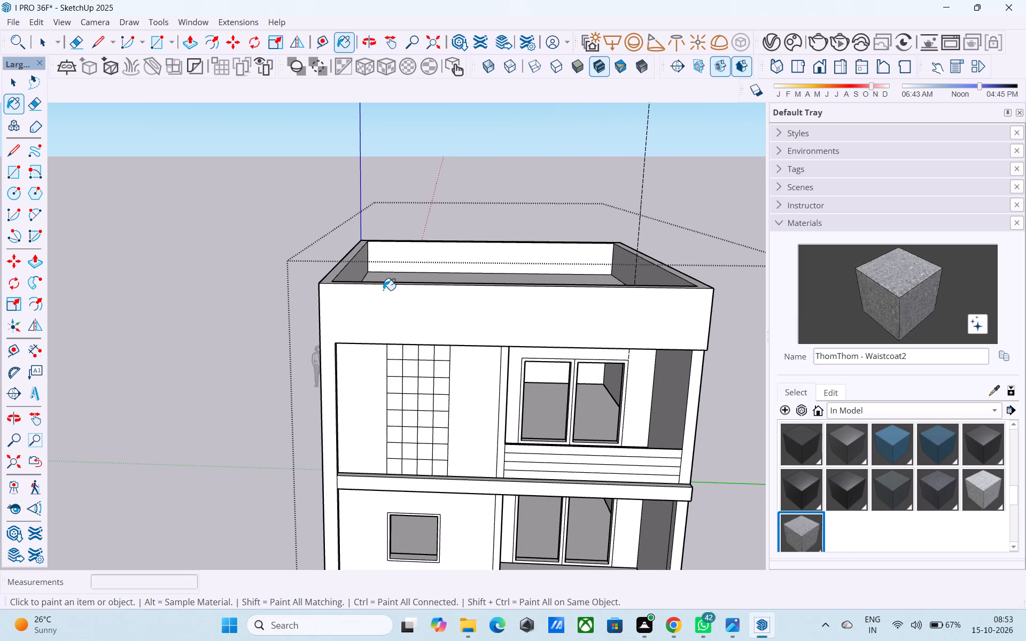
pyautogui.hotkey('ctrl', 'z')
pyautogui.hotkey('ctrl', 'z')
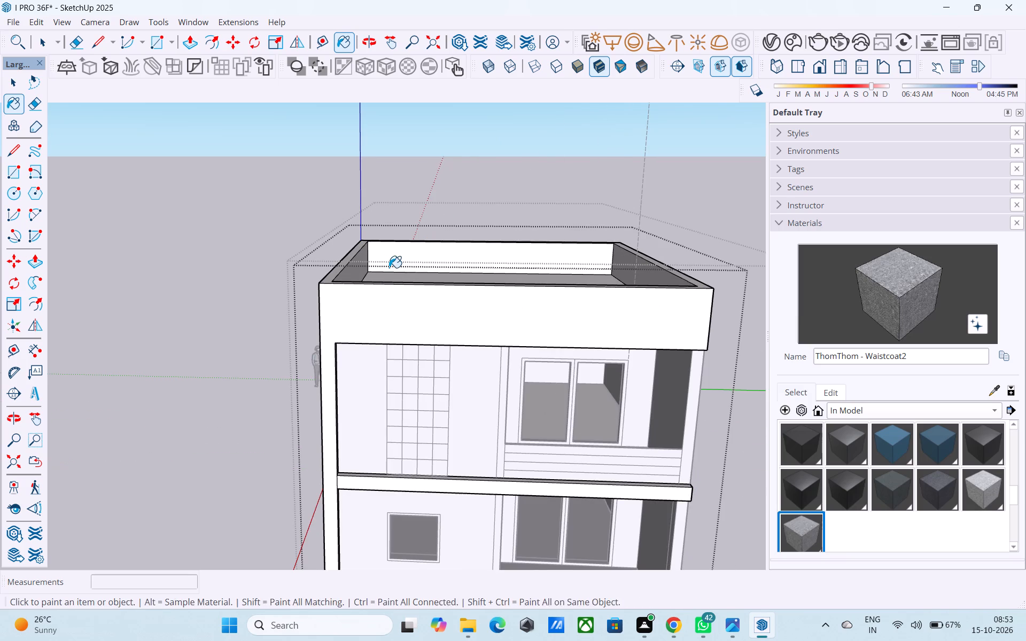
pyautogui.hotkey('ctrl', 'z')
pyautogui.hotkey('ctrl', 'z')
pyautogui.hotkey('ctrl', 'z')
pyautogui.hotkey('ctrl', 'z')
pyautogui.hotkey('ctrl', 'z')
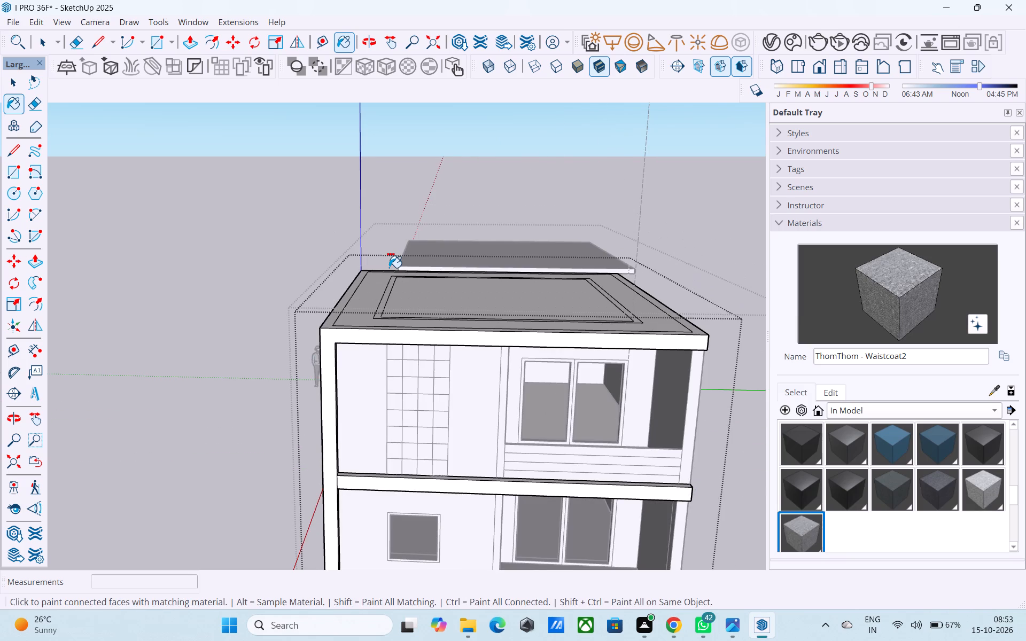
# Make the narrow border face around the roof edge, with its edges, into its own group.
pyautogui.press('space')
pyautogui.scroll(-4, 389, 270)
pyautogui.moveTo(390, 279); pyautogui.dragTo(364, 442, button='middle')
pyautogui.scroll(4, 301, 485)
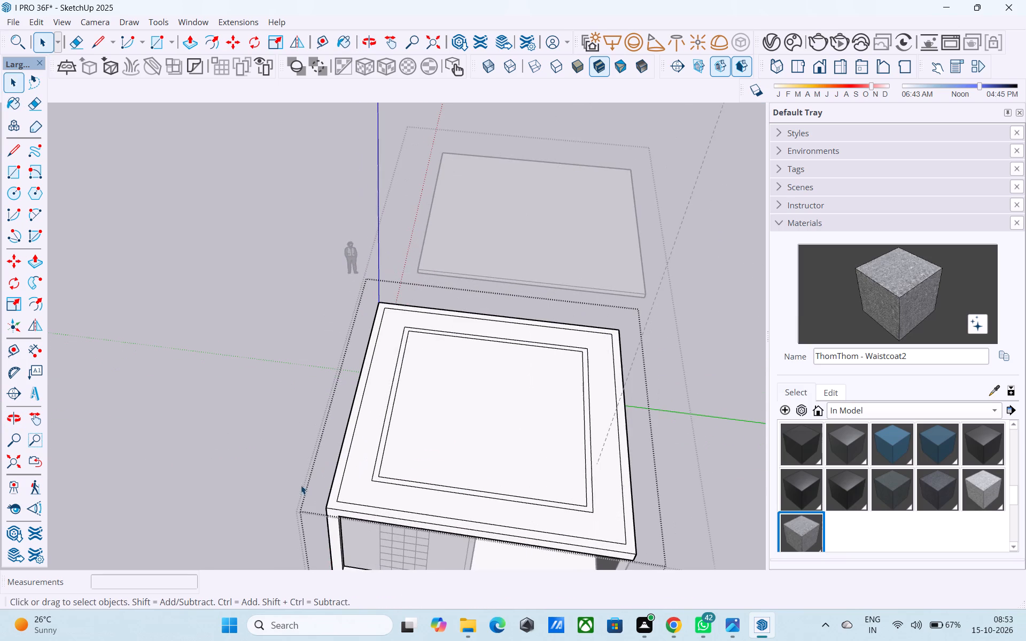
pyautogui.scroll(3, 341, 482)
pyautogui.click(340, 481)
pyautogui.moveTo(339, 479); pyautogui.dragTo(352, 421, button='middle')
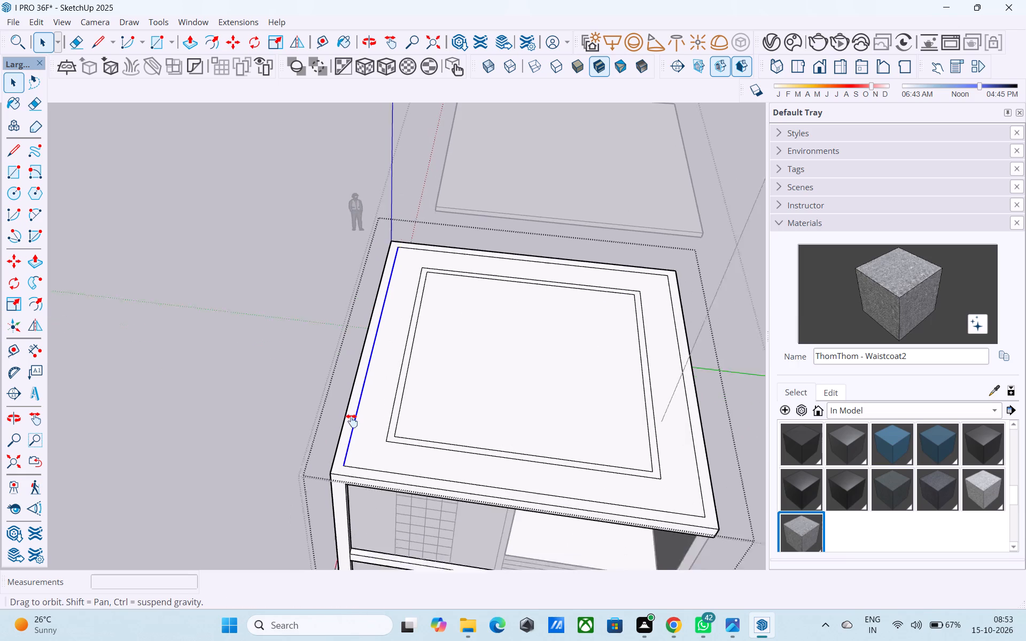
pyautogui.moveTo(352, 421); pyautogui.dragTo(360, 391, button='middle')
pyautogui.scroll(3, 360, 396)
pyautogui.click(361, 396)
pyautogui.doubleClick(360, 396)
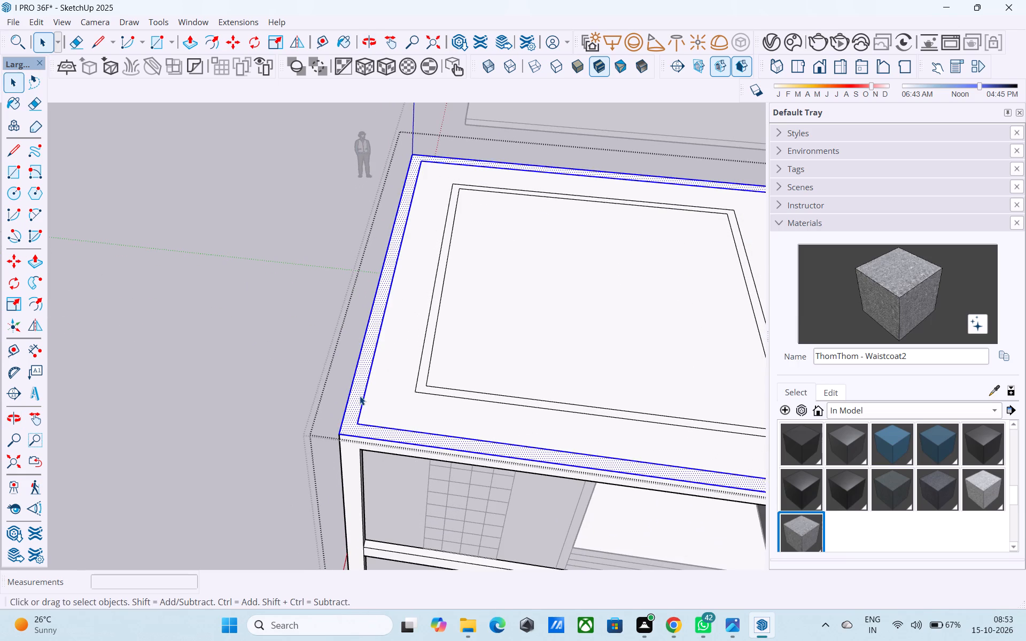
pyautogui.rightClick(361, 393)
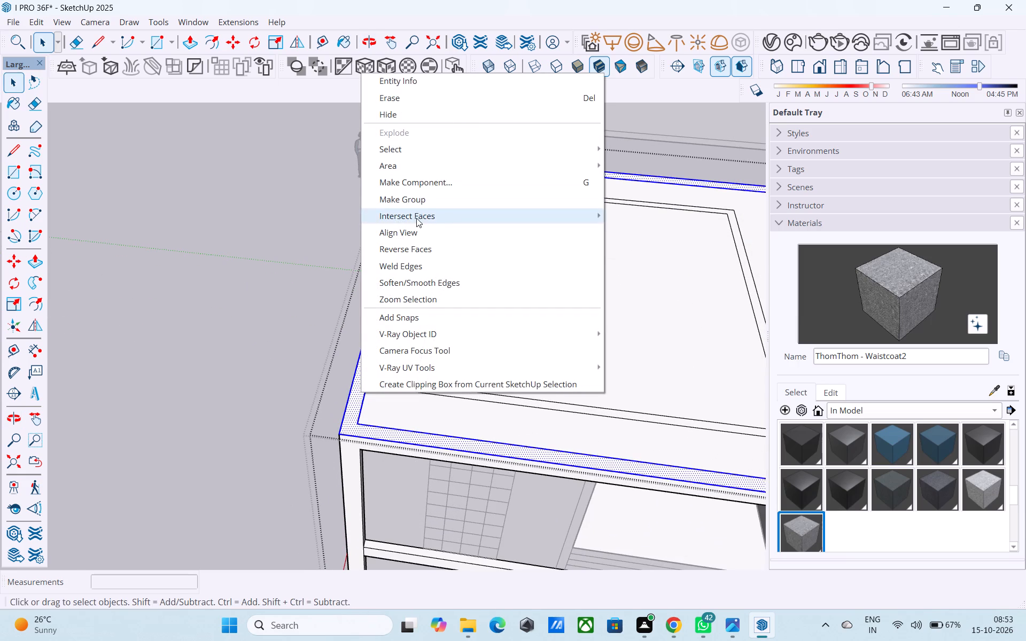
pyautogui.click(417, 202)
# Extrude the border face inside its new group 3' upward as the roof parapet and save the model.
pyautogui.moveTo(437, 397); pyautogui.dragTo(459, 396, button='middle')
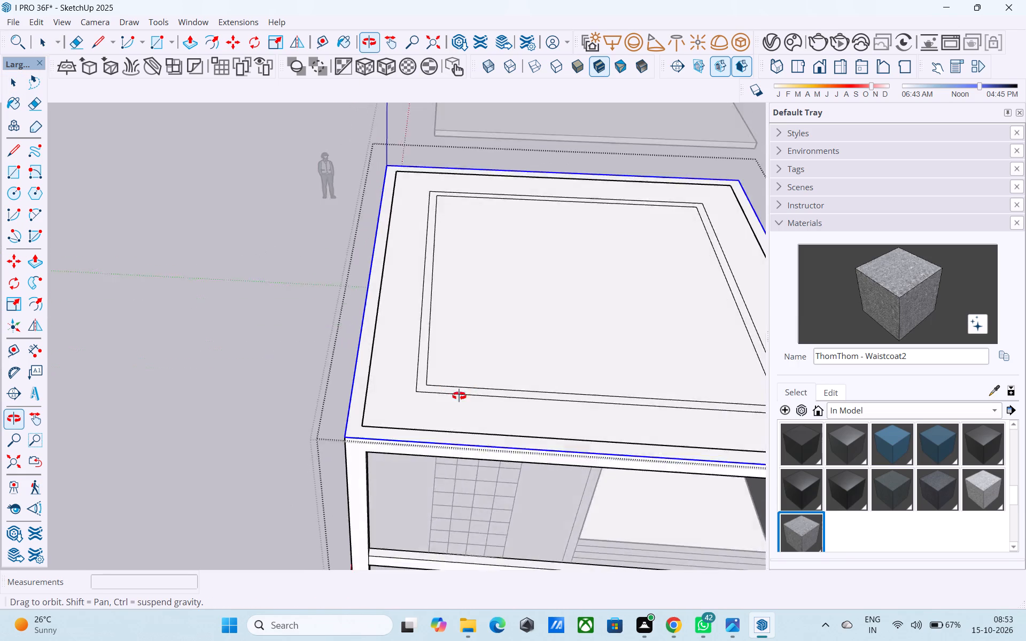
pyautogui.moveTo(459, 396); pyautogui.dragTo(455, 408, button='middle')
pyautogui.scroll(4, 406, 421)
pyautogui.doubleClick(357, 436)
pyautogui.scroll(3, 354, 437)
pyautogui.click(354, 437)
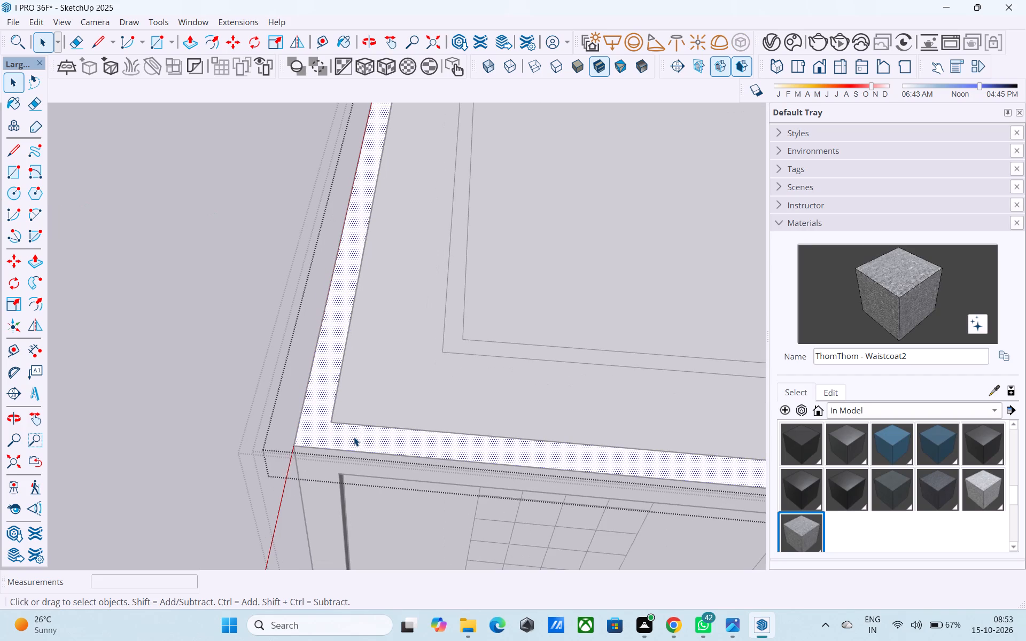
pyautogui.press('p')
pyautogui.click(354, 436)
pyautogui.press('3')
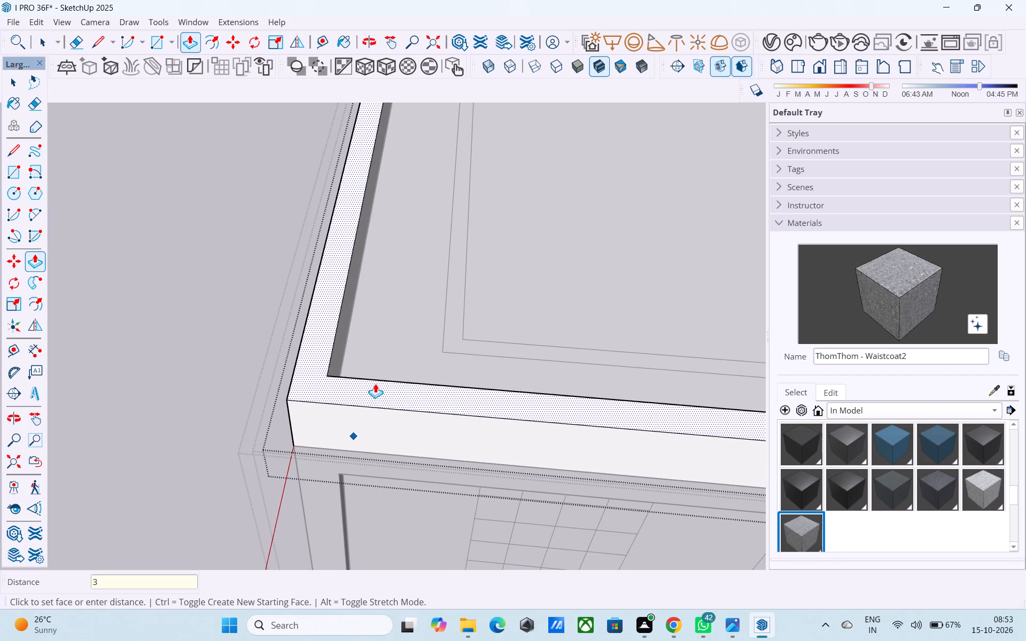
pyautogui.press("'")
pyautogui.press('Return')
pyautogui.press('space')
pyautogui.scroll(-15, 380, 374)
pyautogui.click(277, 371)
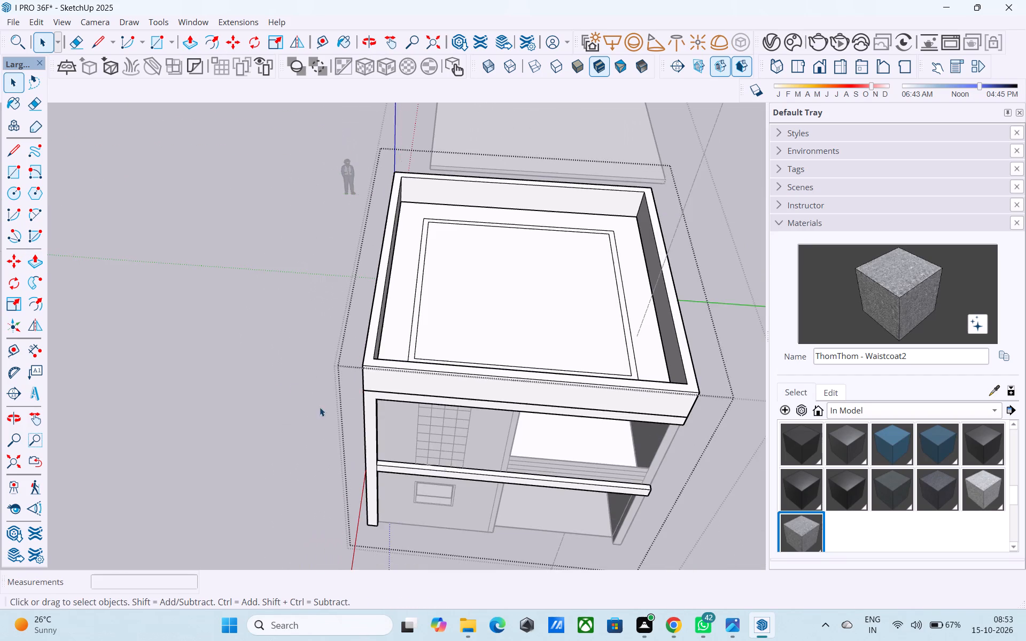
pyautogui.moveTo(534, 373); pyautogui.dragTo(533, 276, button='middle')
pyautogui.hotkey('ctrl', 's')
# Paint the roof parapet group with the ThomThom - Waistcoat2 material.
pyautogui.moveTo(555, 333); pyautogui.dragTo(516, 377, button='middle')
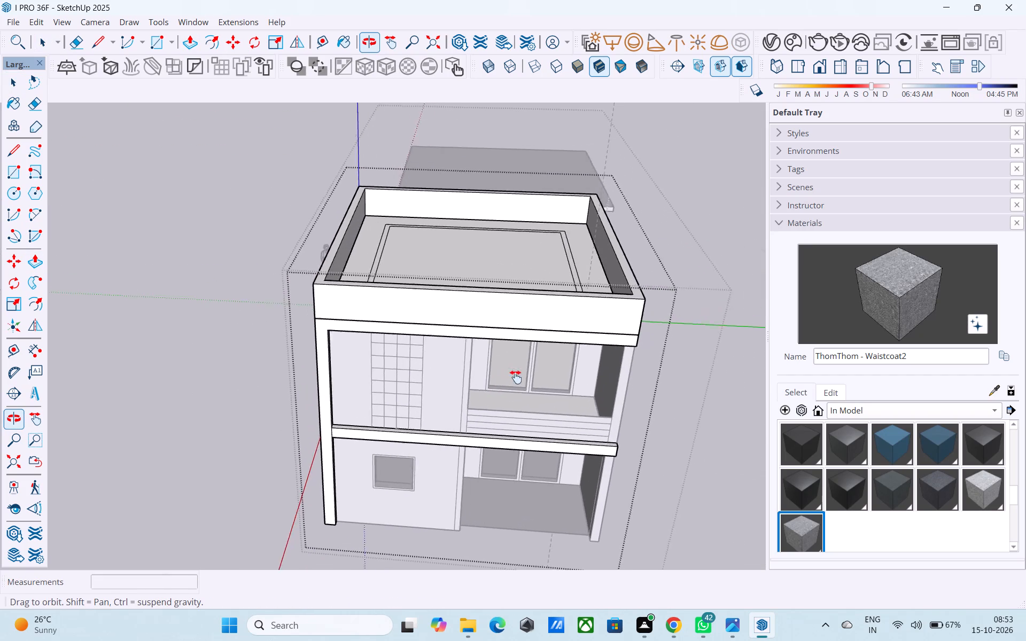
pyautogui.moveTo(516, 377); pyautogui.dragTo(591, 343, button='middle')
pyautogui.keyDown('shift'); pyautogui.moveTo(610, 300); pyautogui.dragTo(587, 348, button='middle'); pyautogui.keyUp('shift')
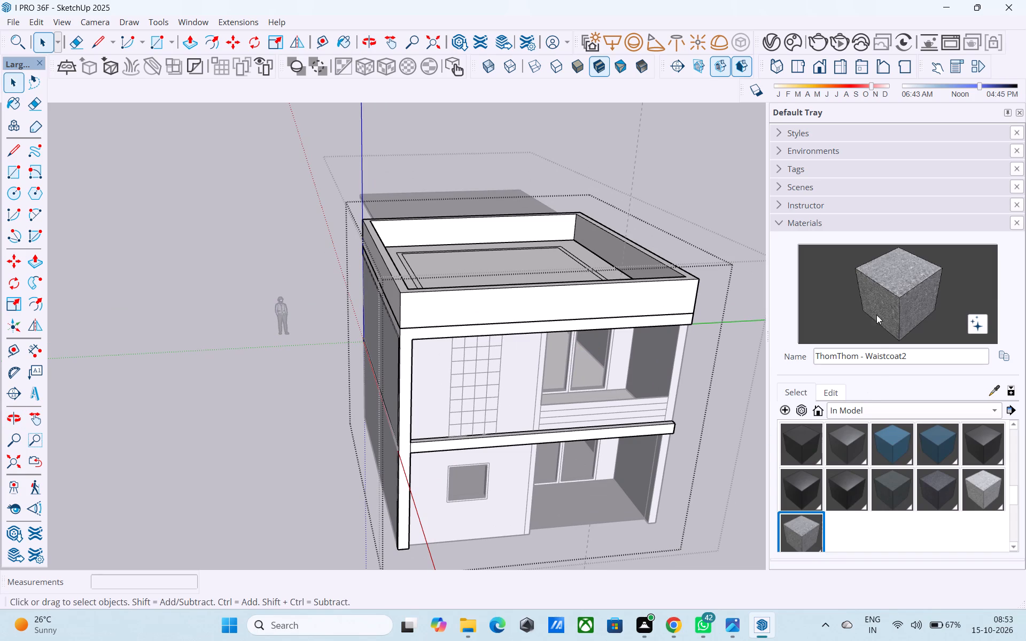
pyautogui.click(881, 300)
pyautogui.scroll(3, 502, 314)
pyautogui.click(493, 303)
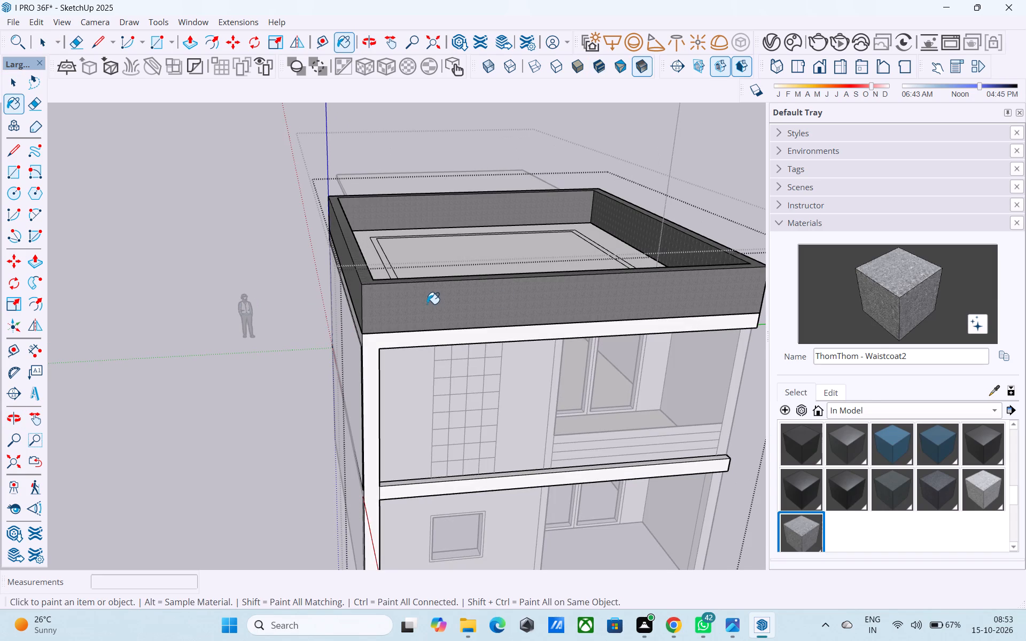
pyautogui.press('space')
# Lighten the colour of the ThomThom - Waistcoat2 material, leave the front frame group and save the model.
pyautogui.click(829, 387)
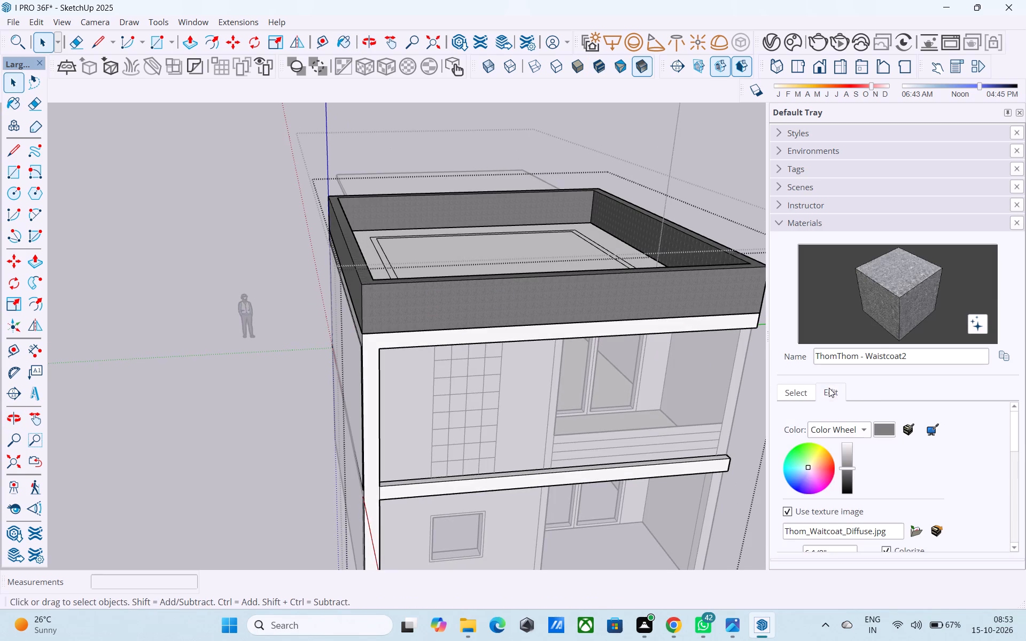
pyautogui.moveTo(847, 466); pyautogui.dragTo(849, 457)
pyautogui.click(202, 412)
pyautogui.moveTo(432, 405); pyautogui.dragTo(416, 370, button='middle')
pyautogui.hotkey('ctrl', 's')
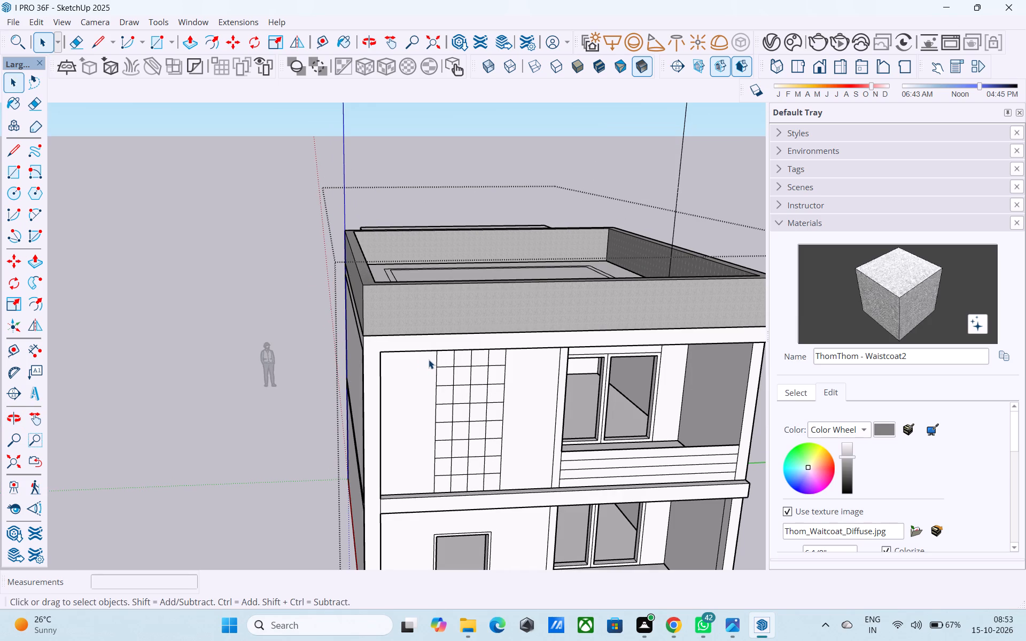
# Paint the upper floor's balcony back wall, balcony side wall and front wall around the grid panel with ThomThom - Waistcoat2.
pyautogui.scroll(-5, 438, 348)
pyautogui.moveTo(437, 351); pyautogui.dragTo(425, 343, button='middle')
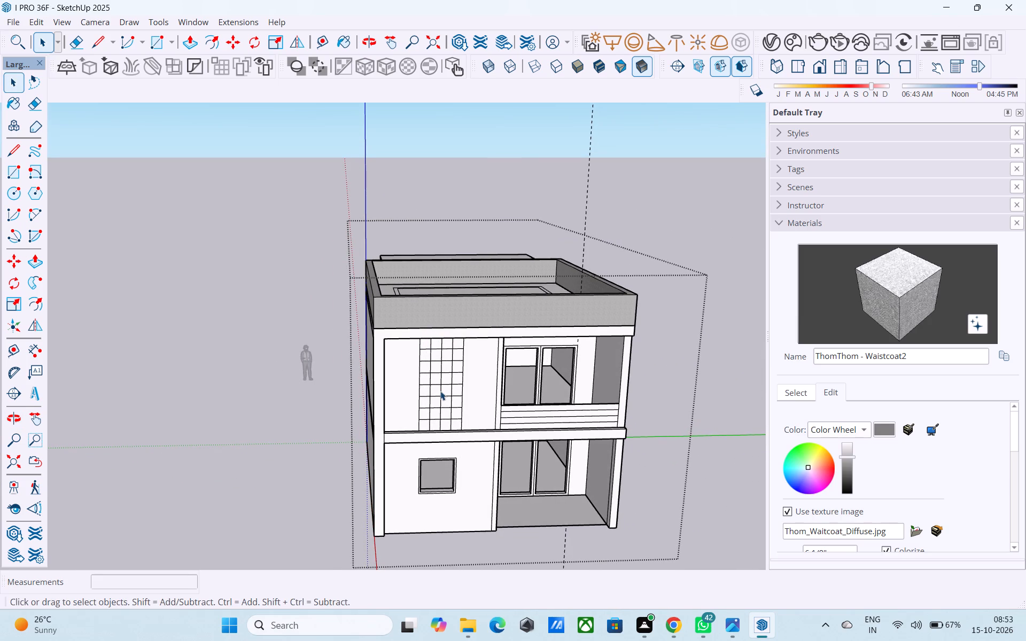
pyautogui.moveTo(440, 391); pyautogui.dragTo(466, 366, button='middle')
pyautogui.scroll(6, 467, 365)
pyautogui.moveTo(475, 356); pyautogui.dragTo(234, 321, button='middle')
pyautogui.scroll(-5, 198, 316)
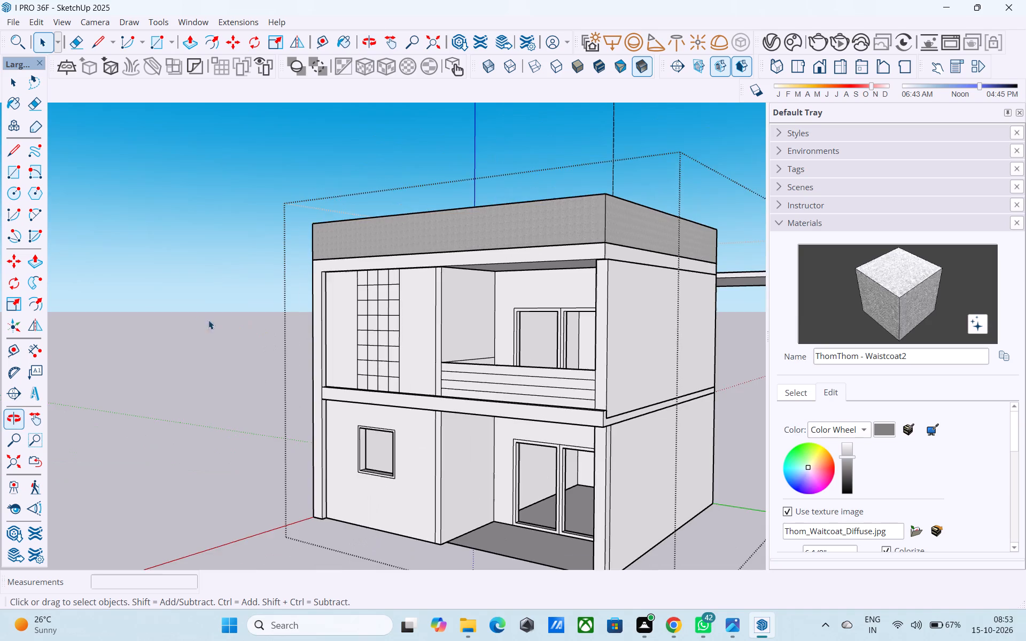
pyautogui.scroll(3, 438, 358)
pyautogui.doubleClick(441, 350)
pyautogui.click(916, 305)
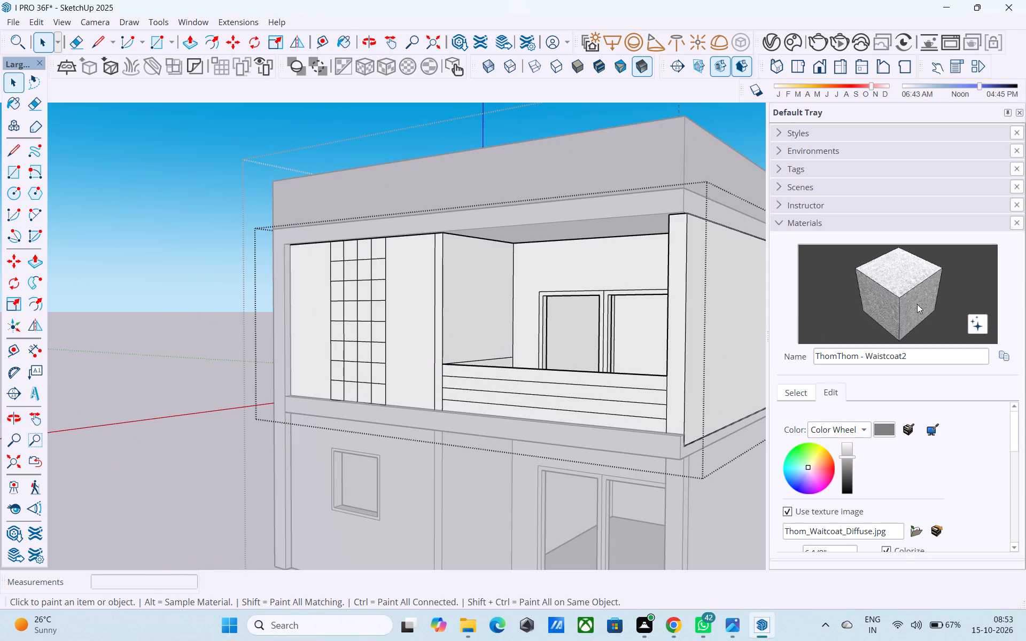
pyautogui.click(591, 279)
pyautogui.click(505, 285)
pyautogui.click(411, 301)
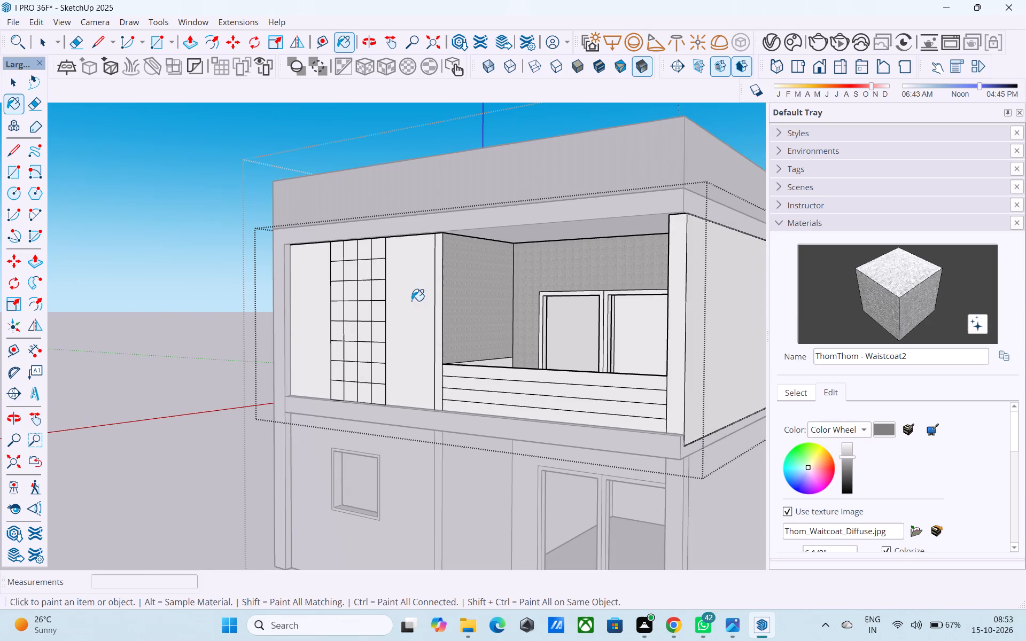
# Paint the upper floor's exterior side wall and its front end beside the balcony with ThomThom - Waistcoat2, and leave the group.
pyautogui.moveTo(473, 392); pyautogui.dragTo(632, 397, button='middle')
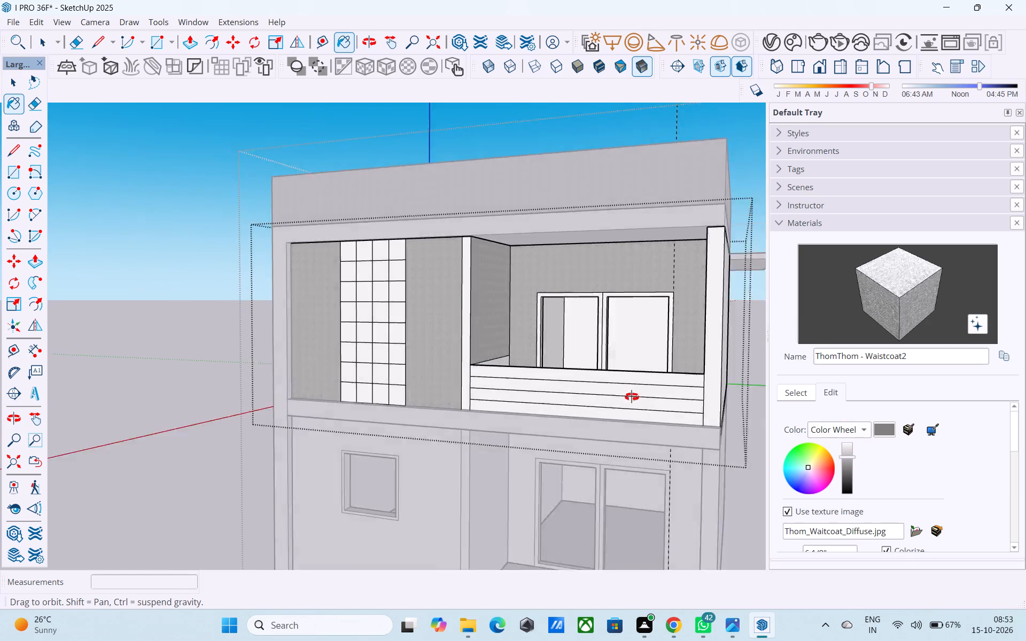
pyautogui.moveTo(632, 397); pyautogui.dragTo(501, 371, button='middle')
pyautogui.scroll(-4, 501, 370)
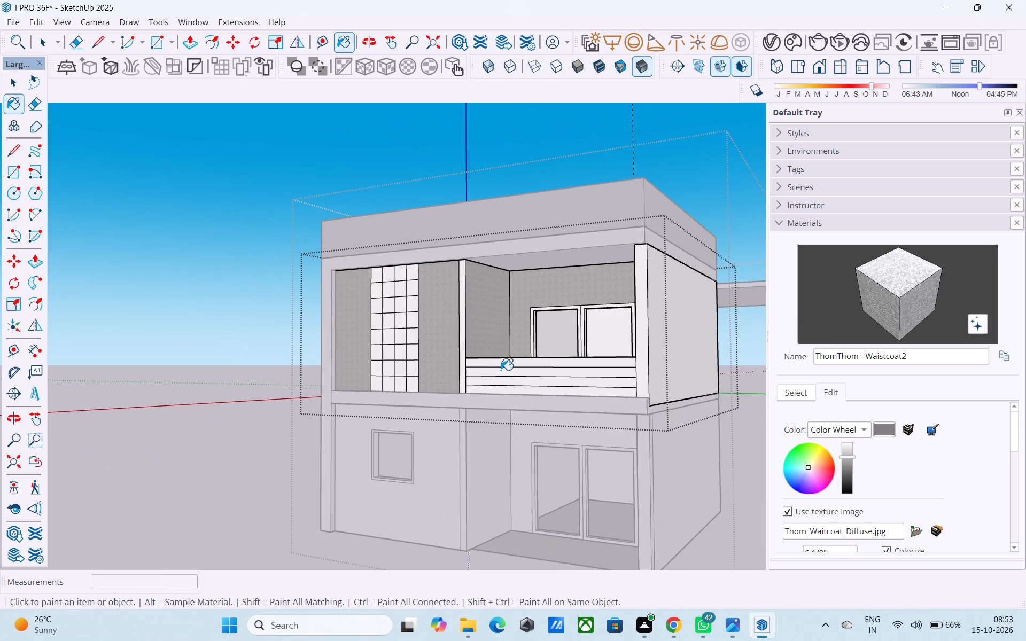
pyautogui.scroll(-1, 501, 370)
pyautogui.moveTo(524, 380); pyautogui.dragTo(549, 369, button='middle')
pyautogui.scroll(-1, 546, 422)
pyautogui.click(672, 325)
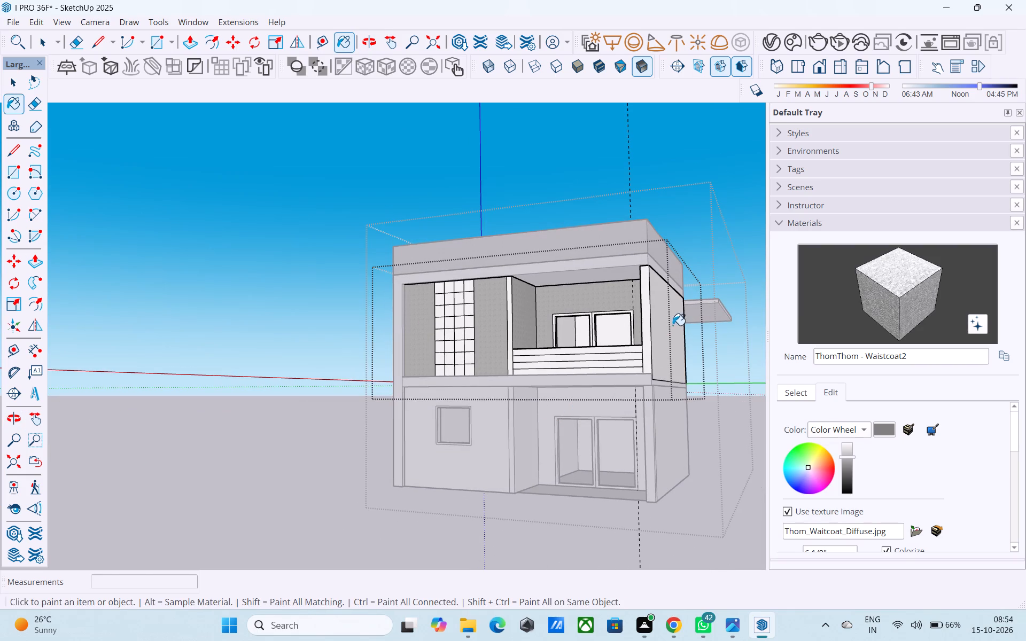
pyautogui.moveTo(631, 338); pyautogui.dragTo(696, 347, button='middle')
pyautogui.click(721, 329)
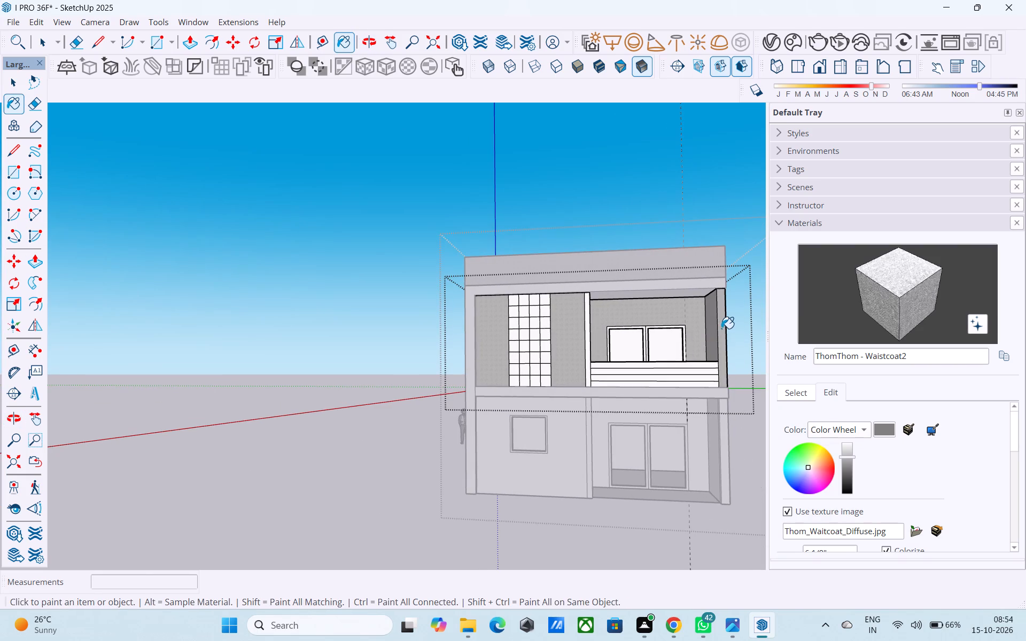
pyautogui.press('space')
pyautogui.scroll(-4, 721, 329)
pyautogui.click(492, 489)
# Paint the ground-floor wall around the sliding door under the balcony with ThomThom - Waistcoat2, and leave the group.
pyautogui.scroll(7, 711, 377)
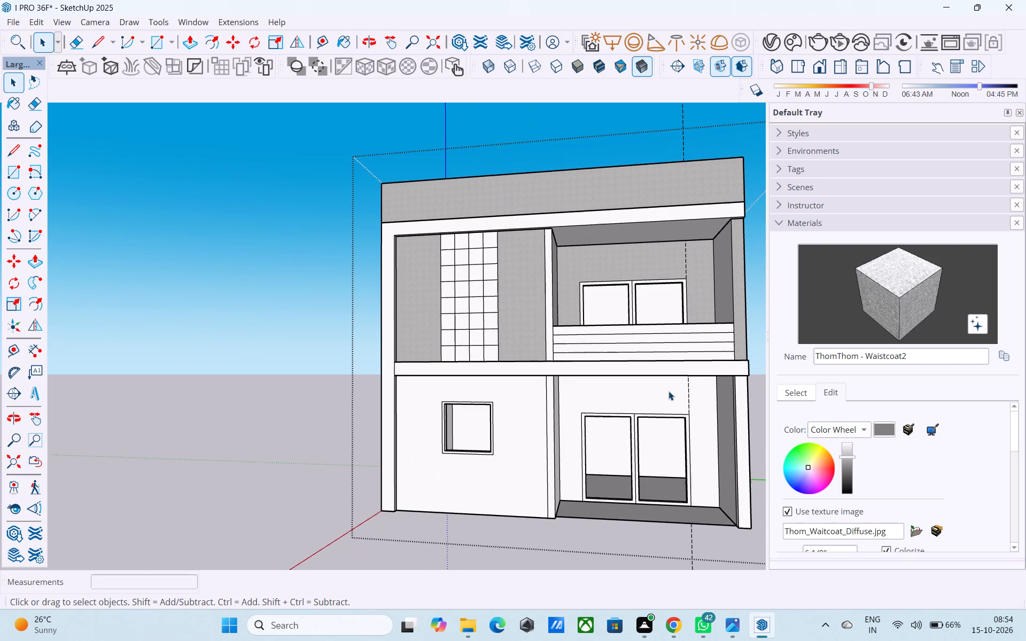
pyautogui.click(666, 391)
pyautogui.scroll(3, 666, 391)
pyautogui.doubleClick(665, 391)
pyautogui.click(651, 393)
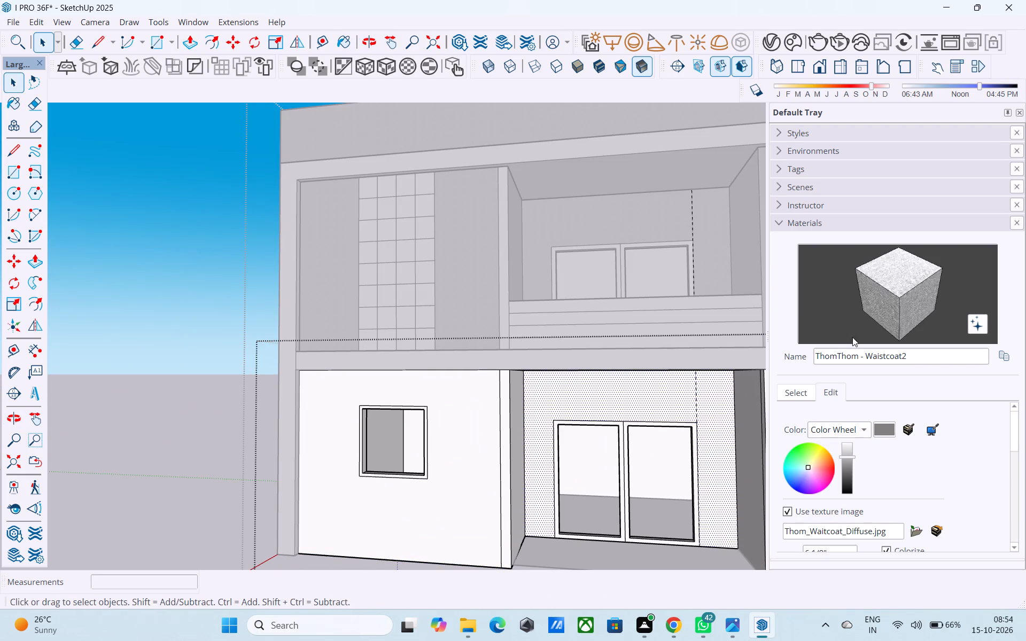
pyautogui.click(897, 286)
pyautogui.click(600, 402)
pyautogui.press('space')
pyautogui.scroll(-6, 599, 401)
pyautogui.click(296, 441)
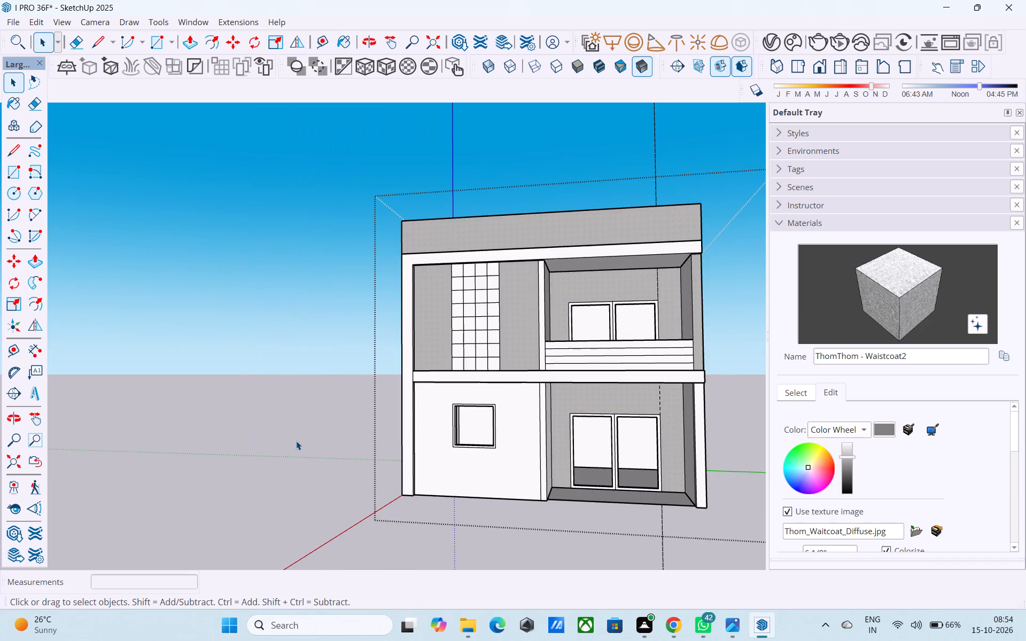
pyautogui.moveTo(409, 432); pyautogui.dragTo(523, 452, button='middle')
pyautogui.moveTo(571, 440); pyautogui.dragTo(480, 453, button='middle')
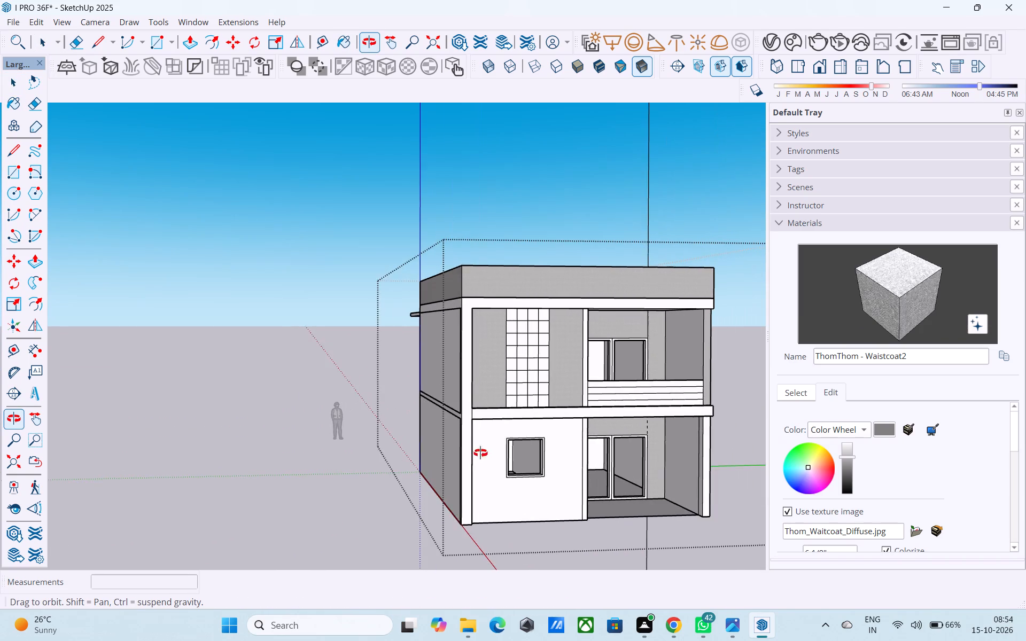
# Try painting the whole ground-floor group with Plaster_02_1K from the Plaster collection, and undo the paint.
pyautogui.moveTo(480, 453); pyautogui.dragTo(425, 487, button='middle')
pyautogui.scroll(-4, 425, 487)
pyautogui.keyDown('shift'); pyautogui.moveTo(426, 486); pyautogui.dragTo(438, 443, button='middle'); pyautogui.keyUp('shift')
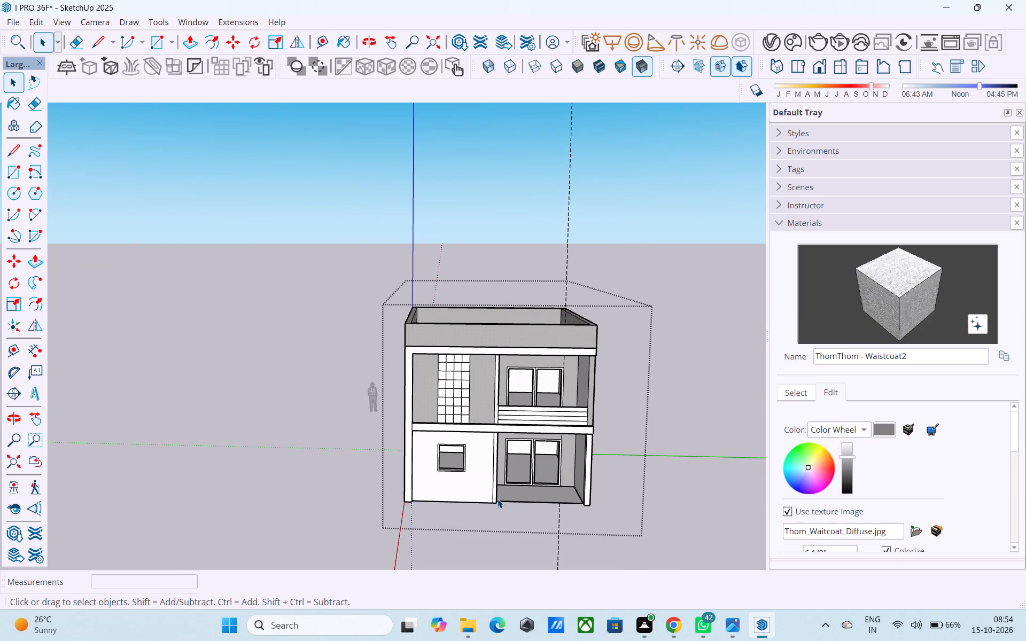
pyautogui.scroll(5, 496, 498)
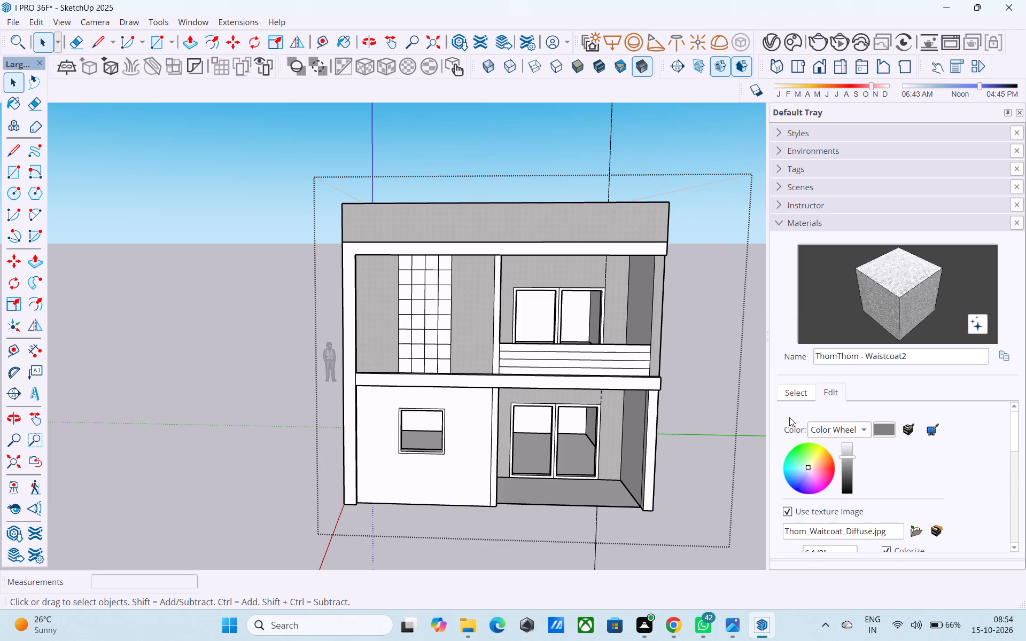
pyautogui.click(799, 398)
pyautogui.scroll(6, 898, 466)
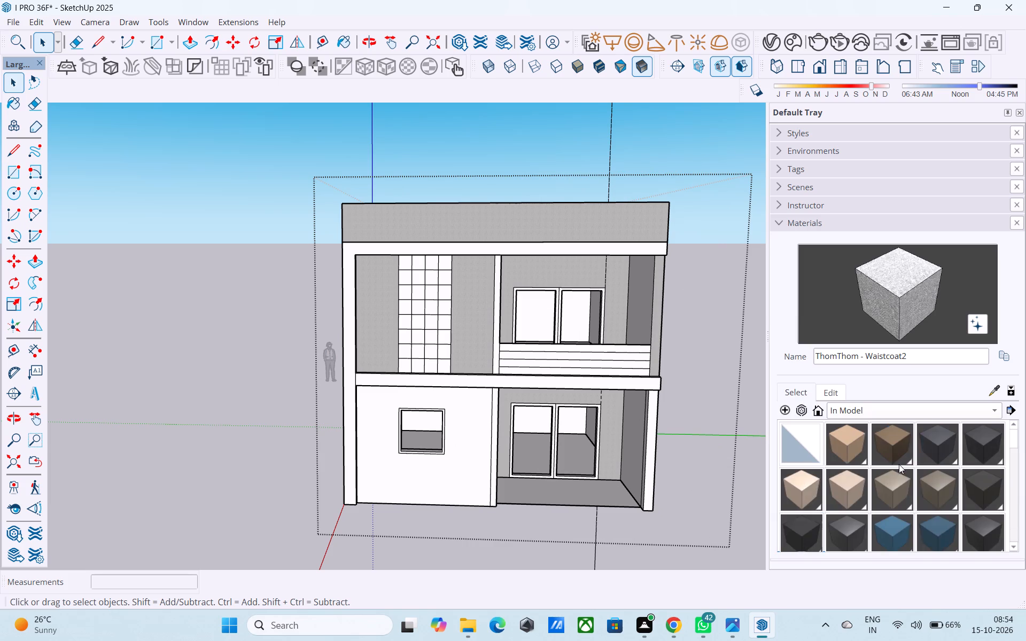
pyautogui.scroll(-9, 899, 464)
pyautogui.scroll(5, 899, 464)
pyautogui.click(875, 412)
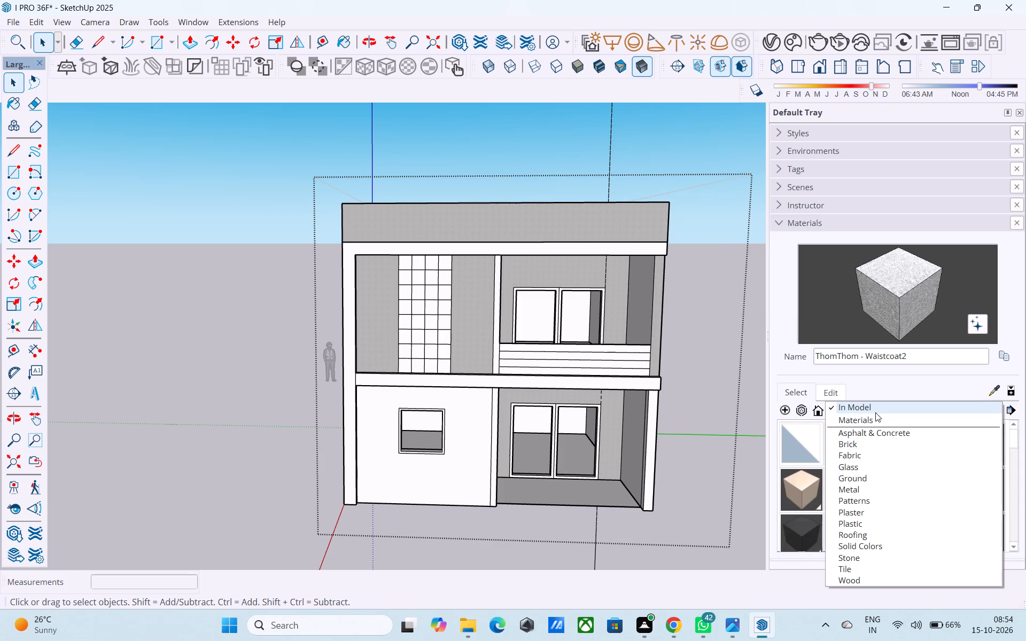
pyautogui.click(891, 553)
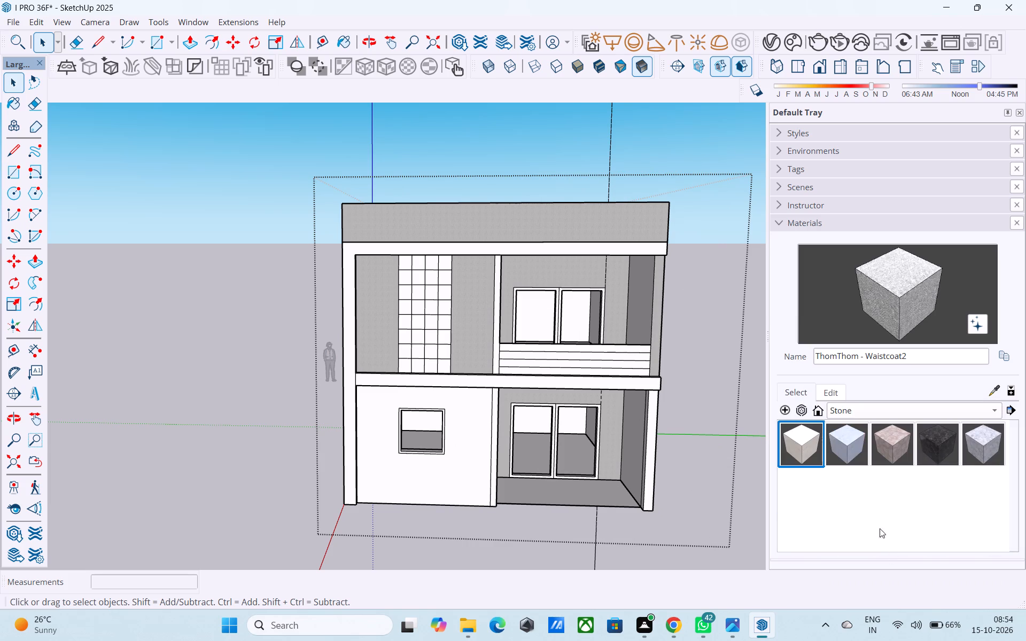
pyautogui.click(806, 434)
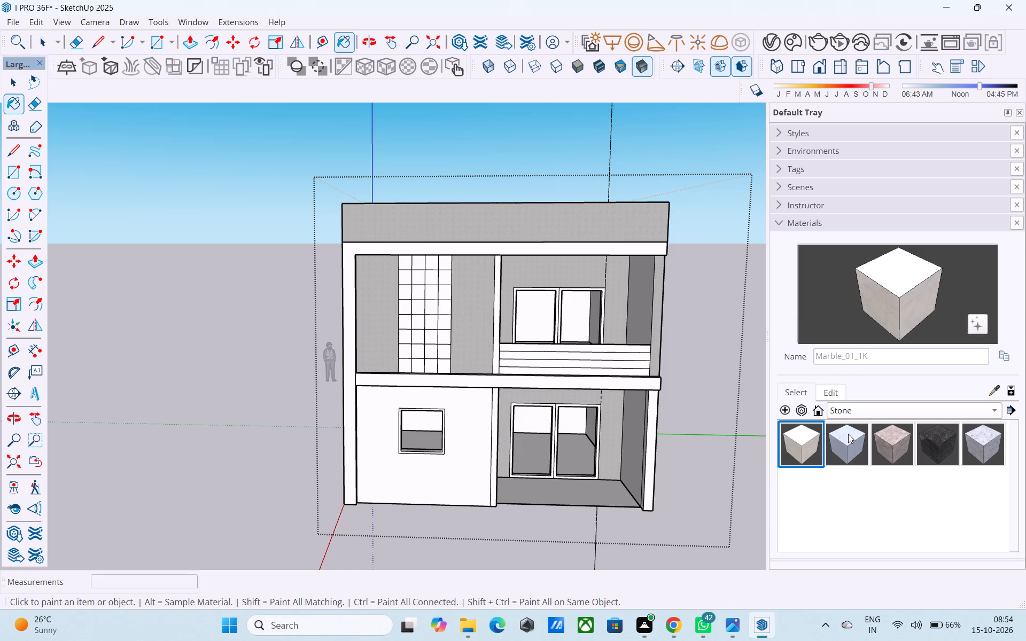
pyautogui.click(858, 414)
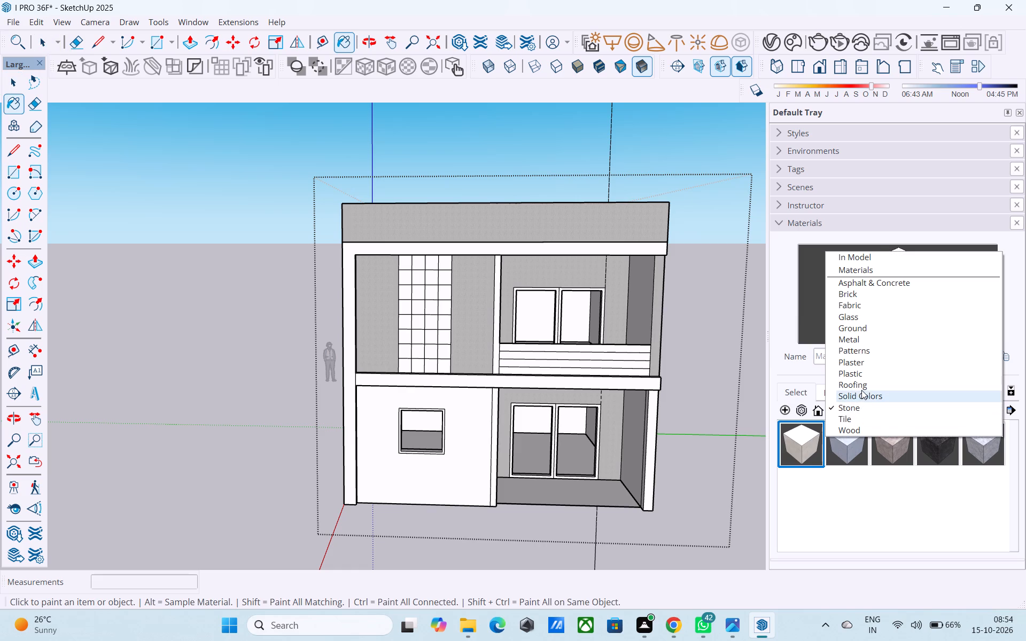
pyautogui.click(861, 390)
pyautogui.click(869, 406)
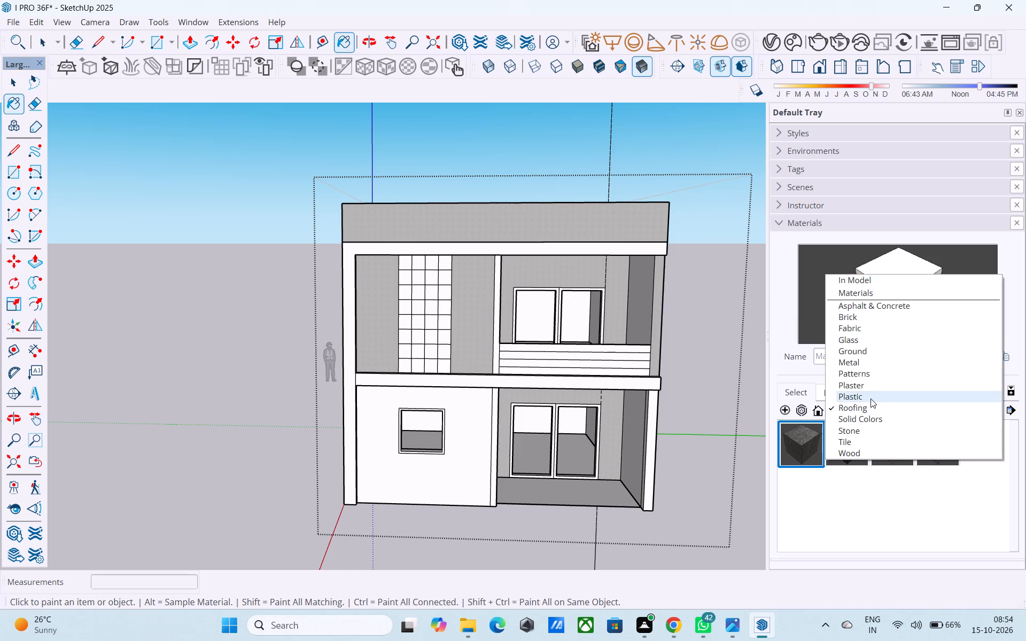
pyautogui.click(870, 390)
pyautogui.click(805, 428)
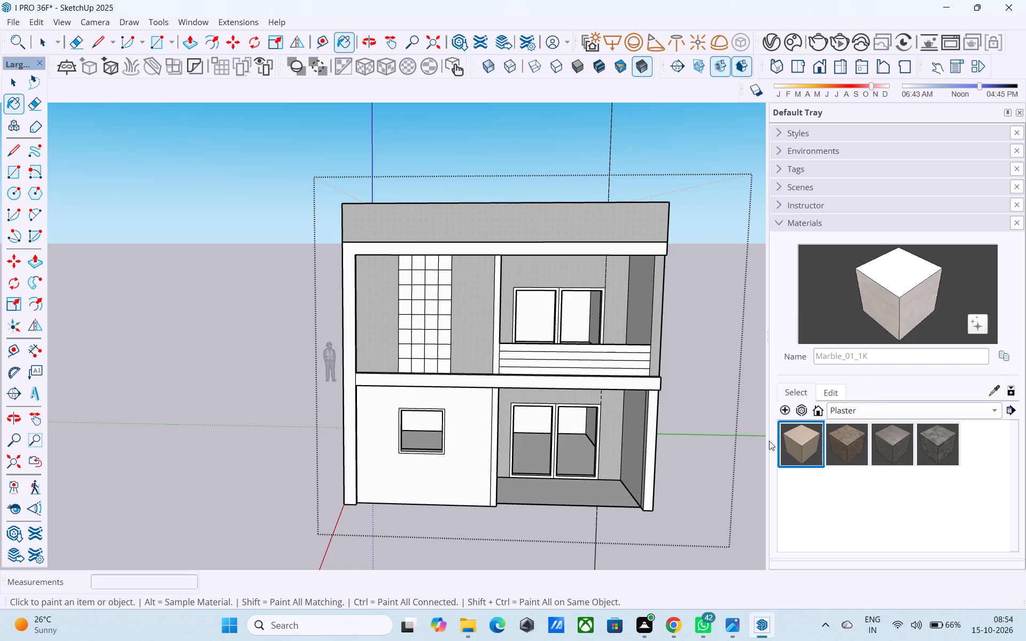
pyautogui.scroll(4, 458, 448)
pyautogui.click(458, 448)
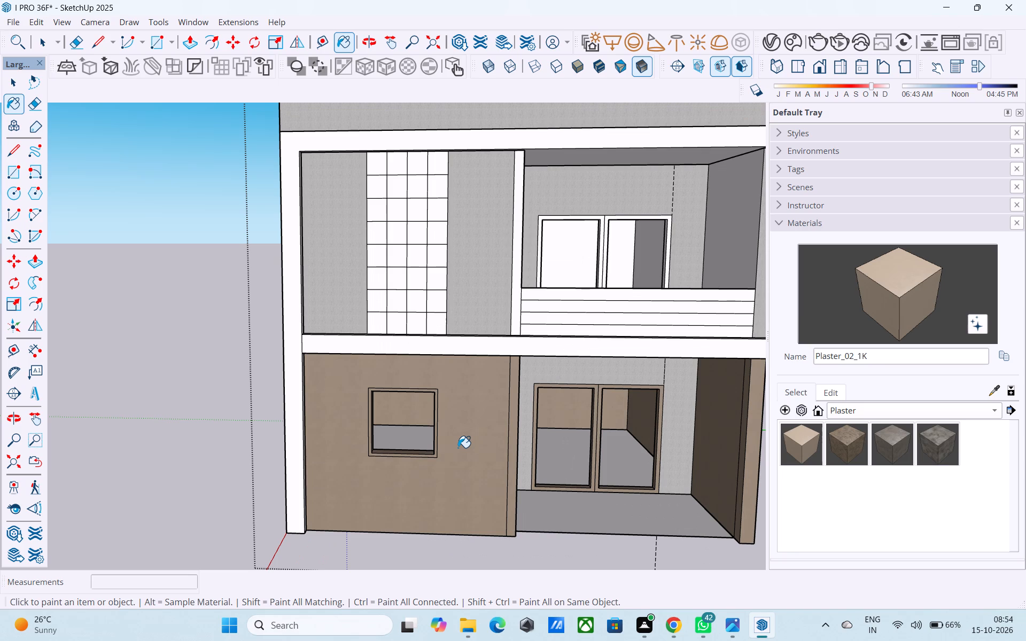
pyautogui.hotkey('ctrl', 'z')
# Open the ground-floor group and erase the vertical edge near the porch-side end of the front wall around the window.
pyautogui.press('space')
pyautogui.doubleClick(464, 455)
pyautogui.scroll(3, 464, 455)
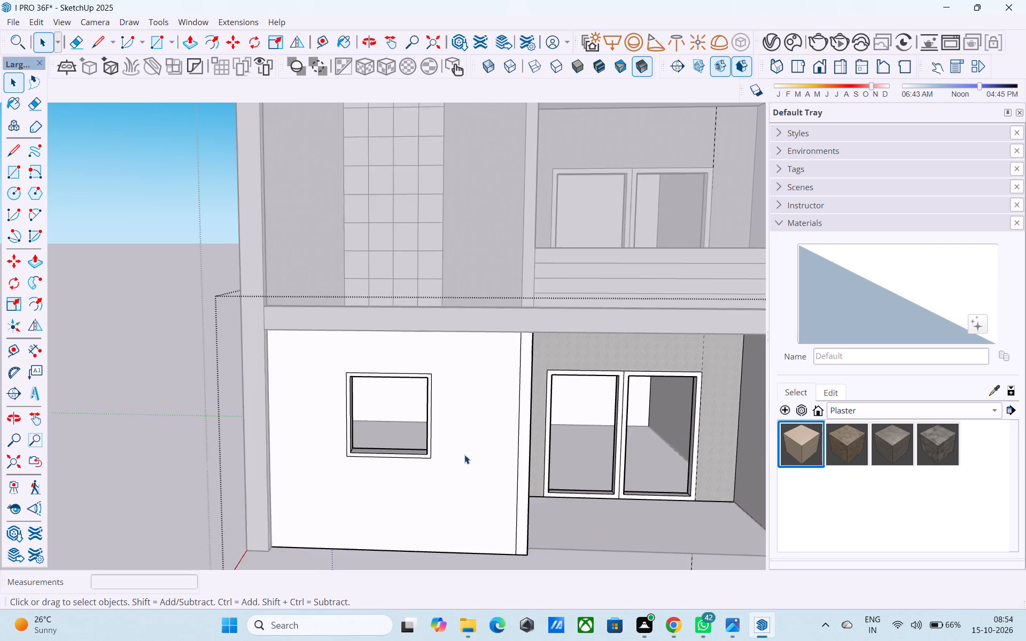
pyautogui.click(464, 455)
pyautogui.press('e')
pyautogui.click(525, 448)
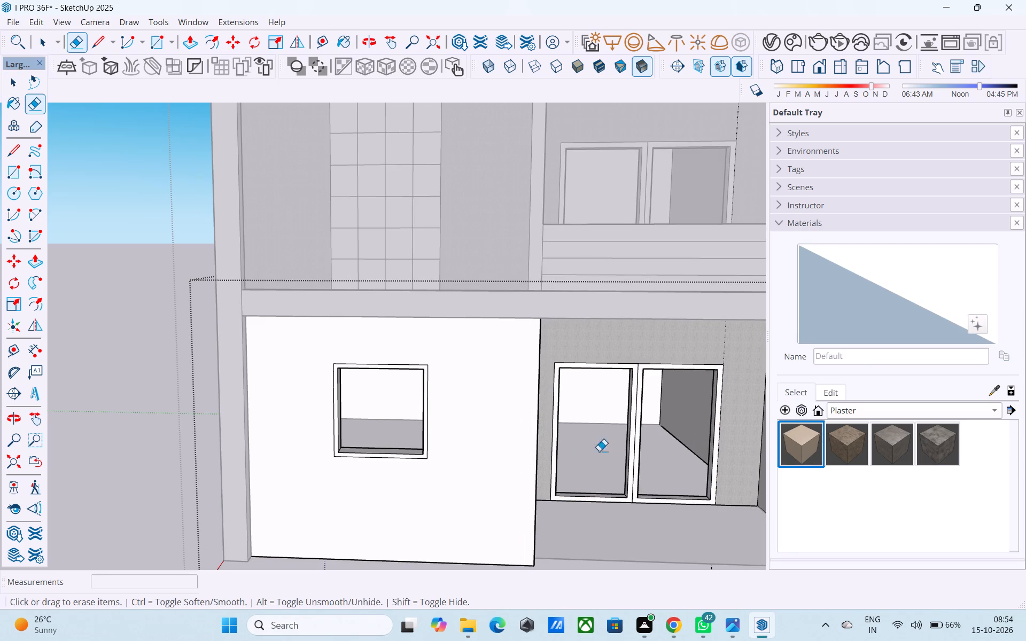
# Paint the ground-floor front wall around the window with Brick_05_1K from the Brick collection, and leave the group.
pyautogui.press('space')
pyautogui.click(845, 409)
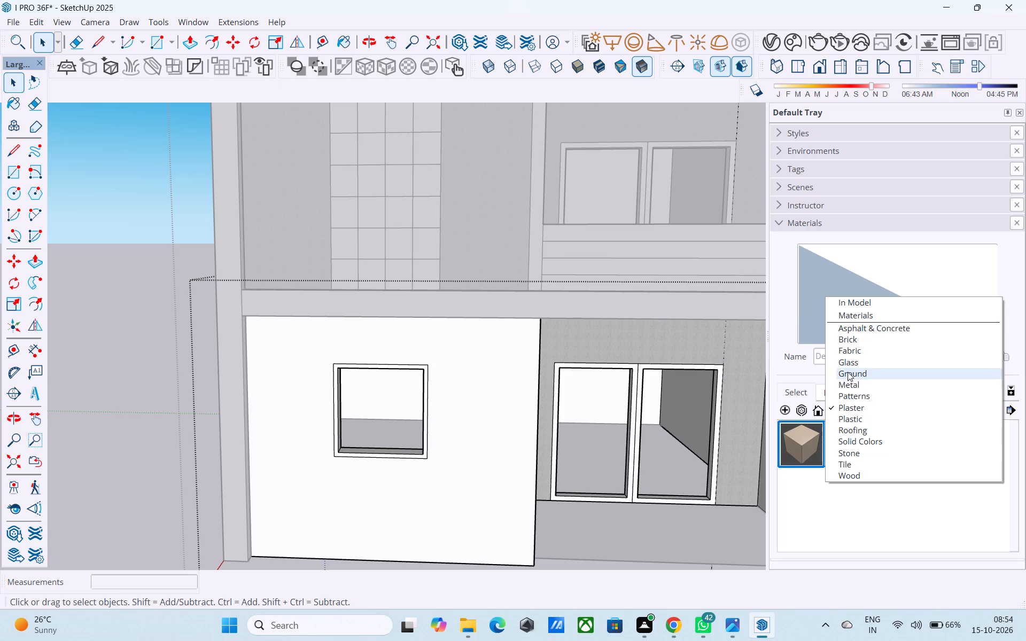
pyautogui.click(849, 342)
pyautogui.click(852, 441)
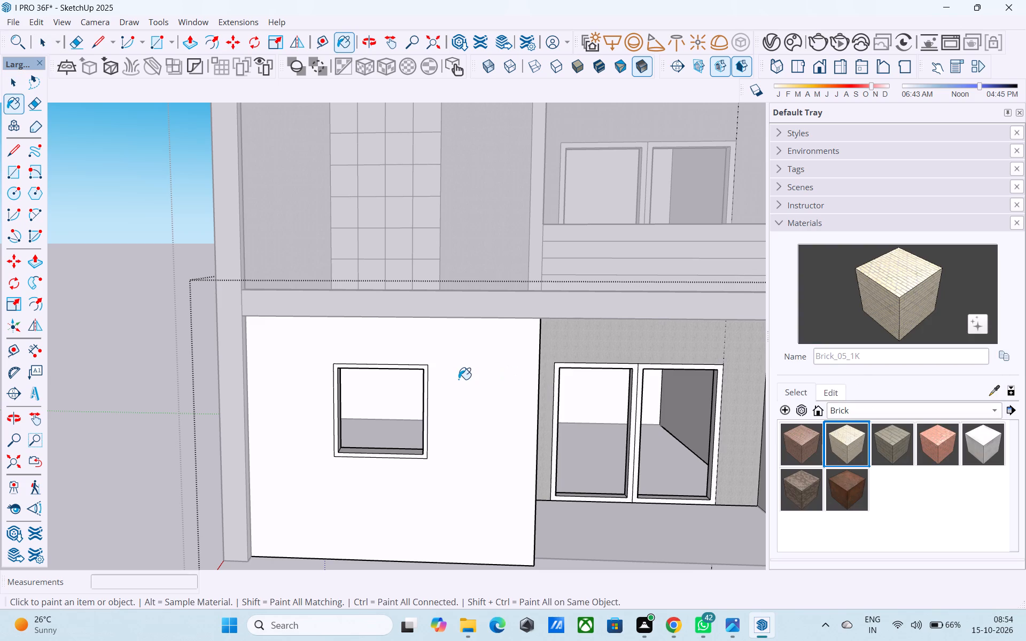
pyautogui.click(458, 379)
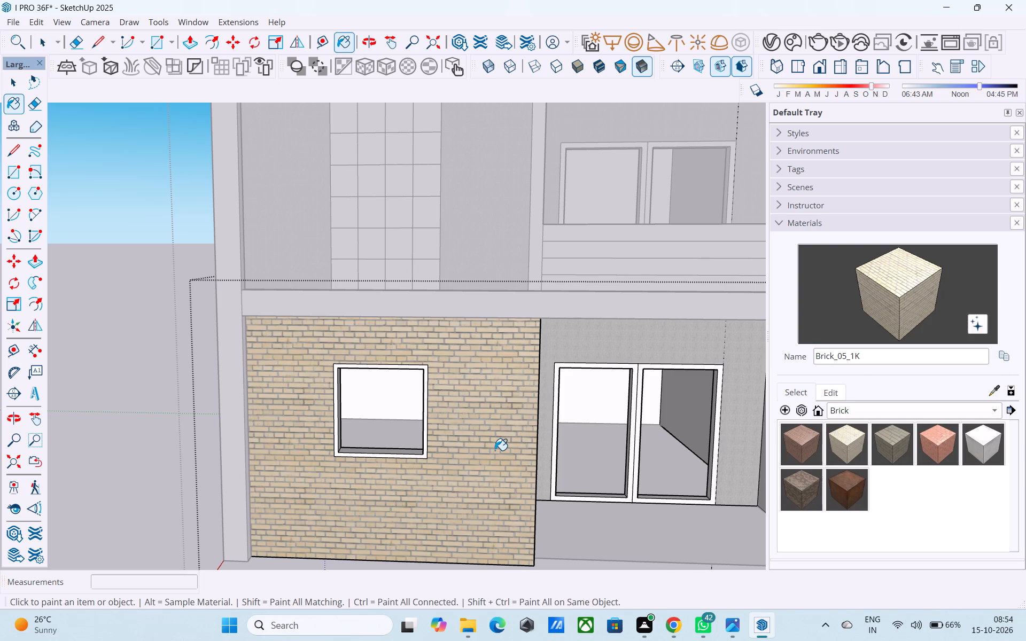
pyautogui.scroll(-4, 495, 450)
pyautogui.scroll(3, 495, 450)
pyautogui.press('space')
pyautogui.press('space')
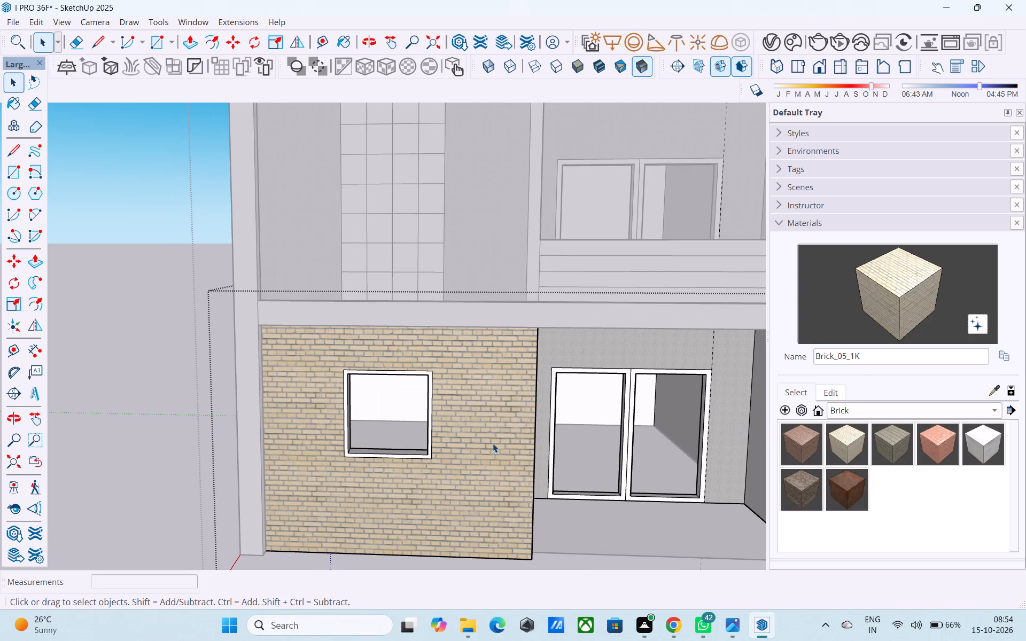
pyautogui.scroll(-5, 493, 443)
pyautogui.click(498, 540)
pyautogui.click(141, 467)
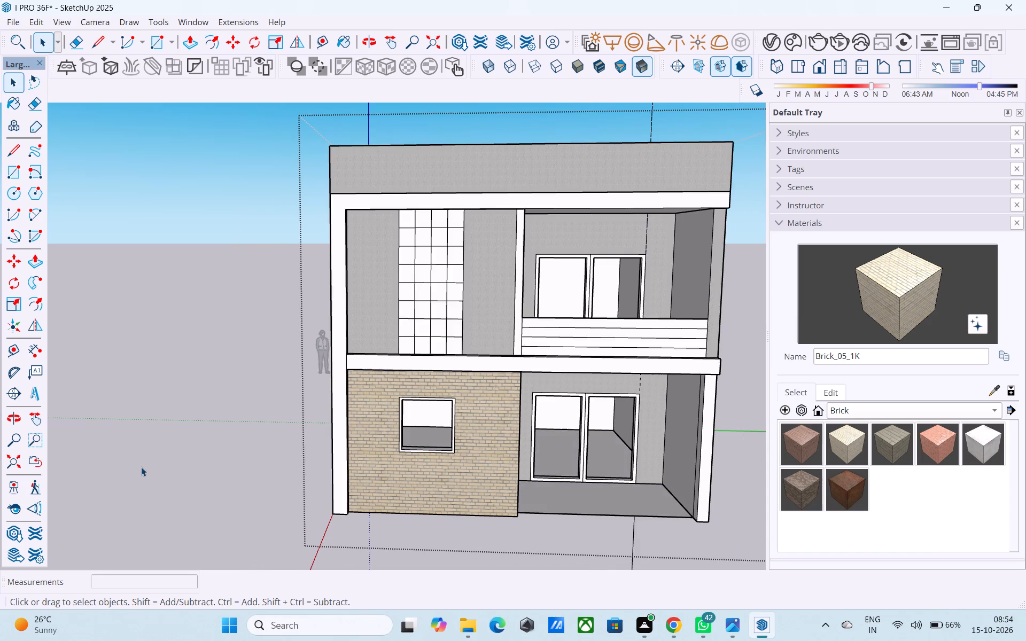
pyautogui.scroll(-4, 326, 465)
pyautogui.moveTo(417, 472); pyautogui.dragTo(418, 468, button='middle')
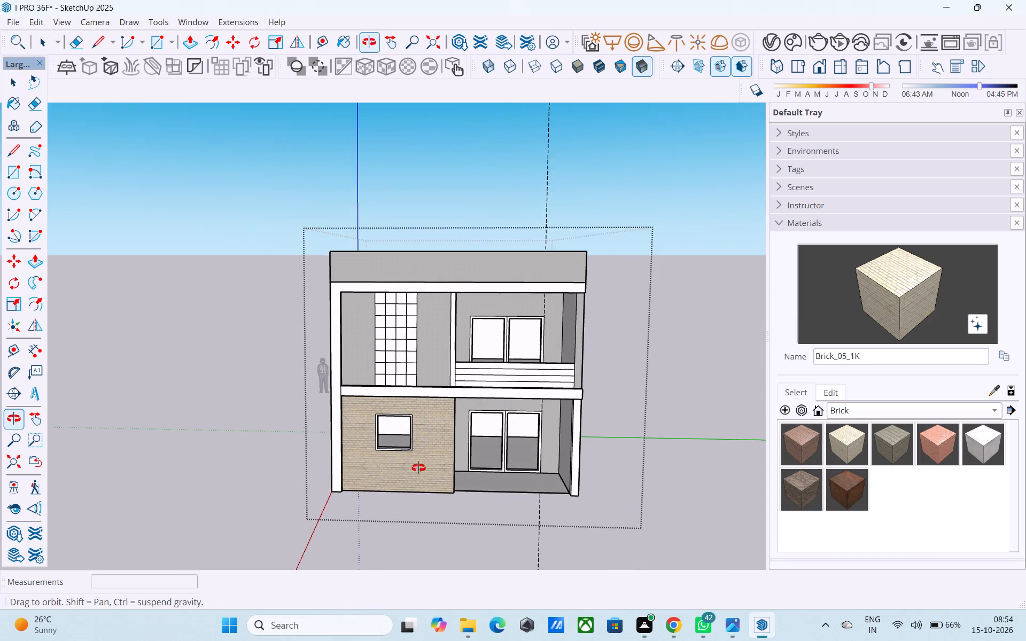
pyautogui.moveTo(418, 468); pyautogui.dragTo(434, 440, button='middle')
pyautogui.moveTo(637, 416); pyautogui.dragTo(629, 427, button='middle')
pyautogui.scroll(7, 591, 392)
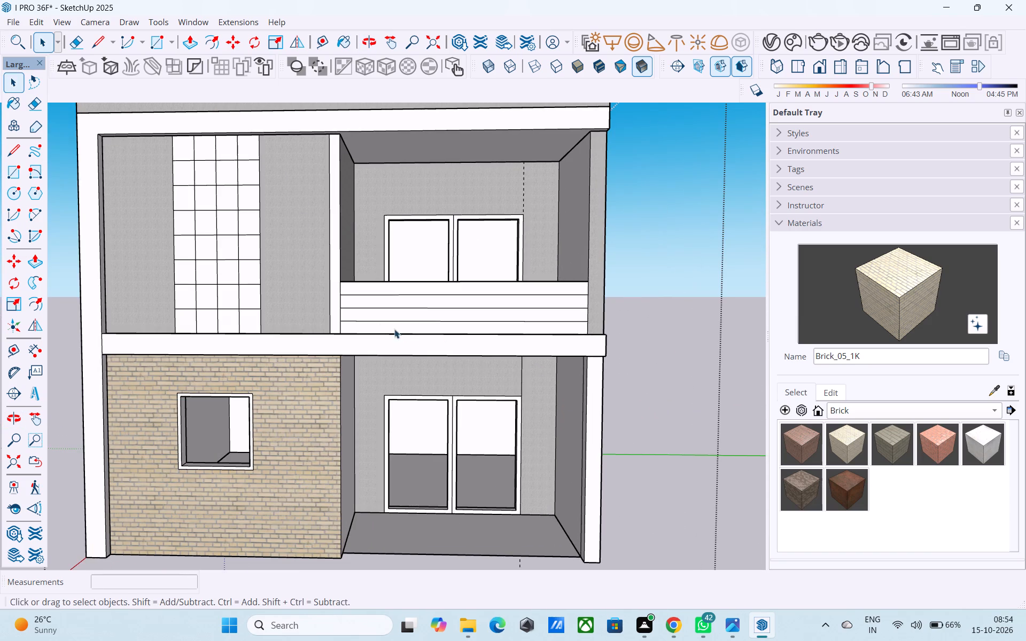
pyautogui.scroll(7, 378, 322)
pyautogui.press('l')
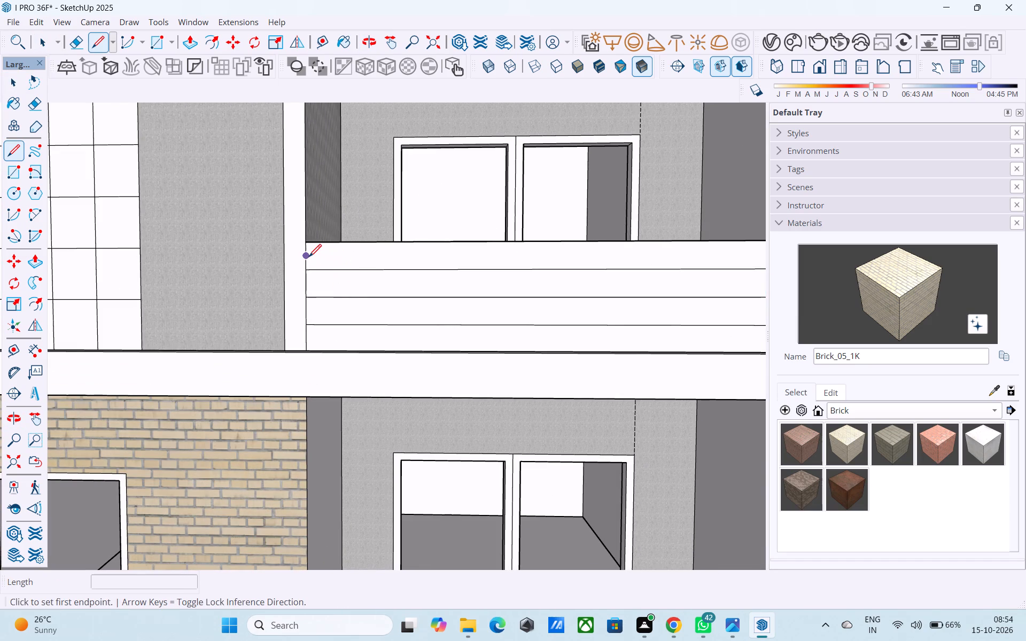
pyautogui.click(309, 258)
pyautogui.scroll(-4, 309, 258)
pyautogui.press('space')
# Open the upper-floor group and draw four 11' 9" horizontal lines across the balcony railing, halving each of its four bands.
pyautogui.doubleClick(605, 261)
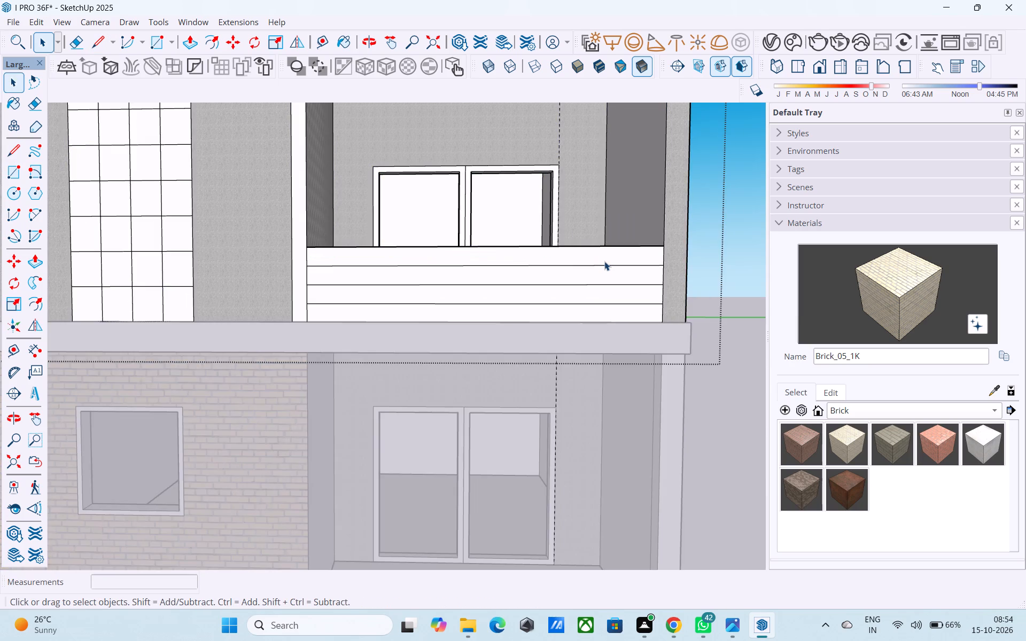
pyautogui.scroll(4, 604, 261)
pyautogui.press('l')
pyautogui.click(165, 254)
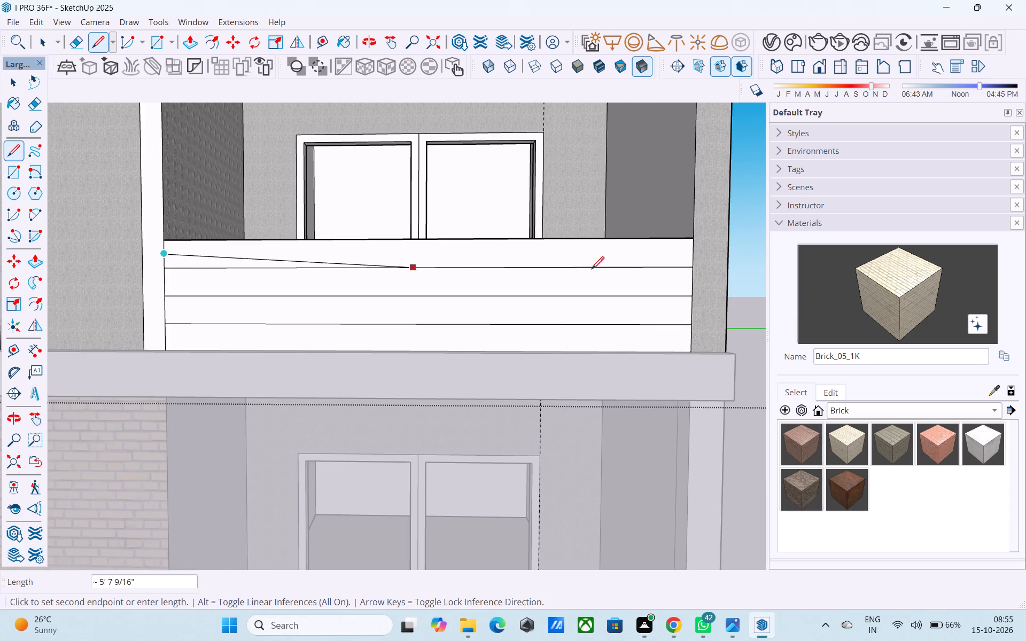
pyautogui.click(695, 247)
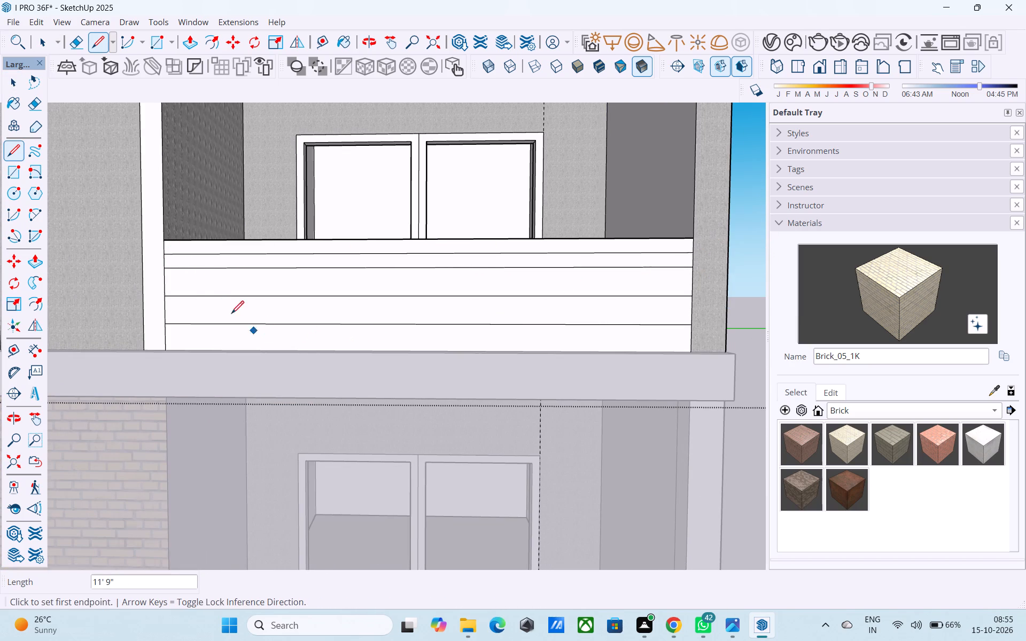
pyautogui.click(165, 282)
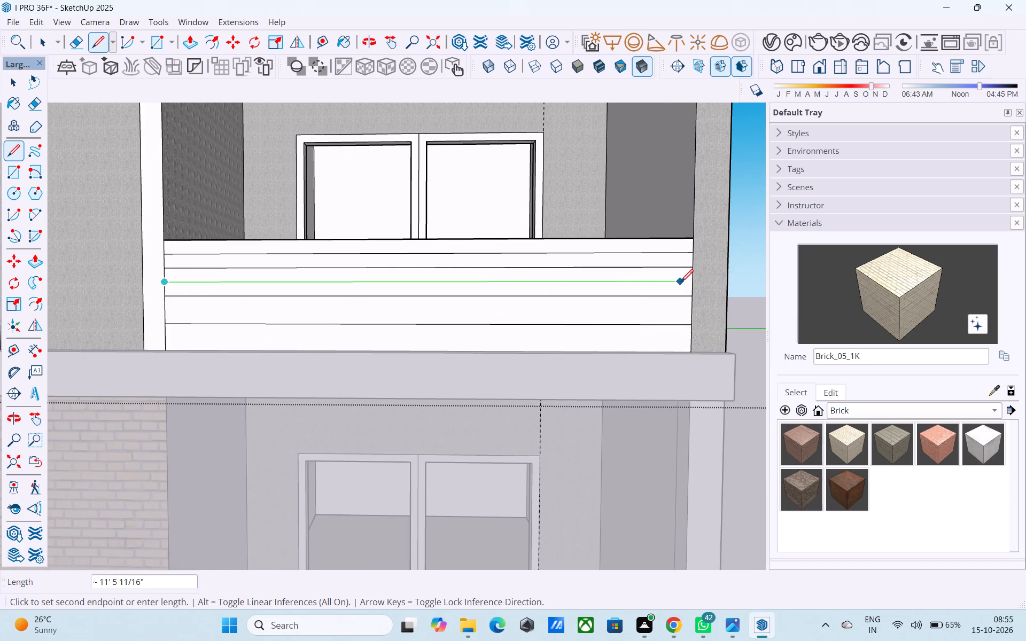
pyautogui.click(689, 283)
pyautogui.click(162, 310)
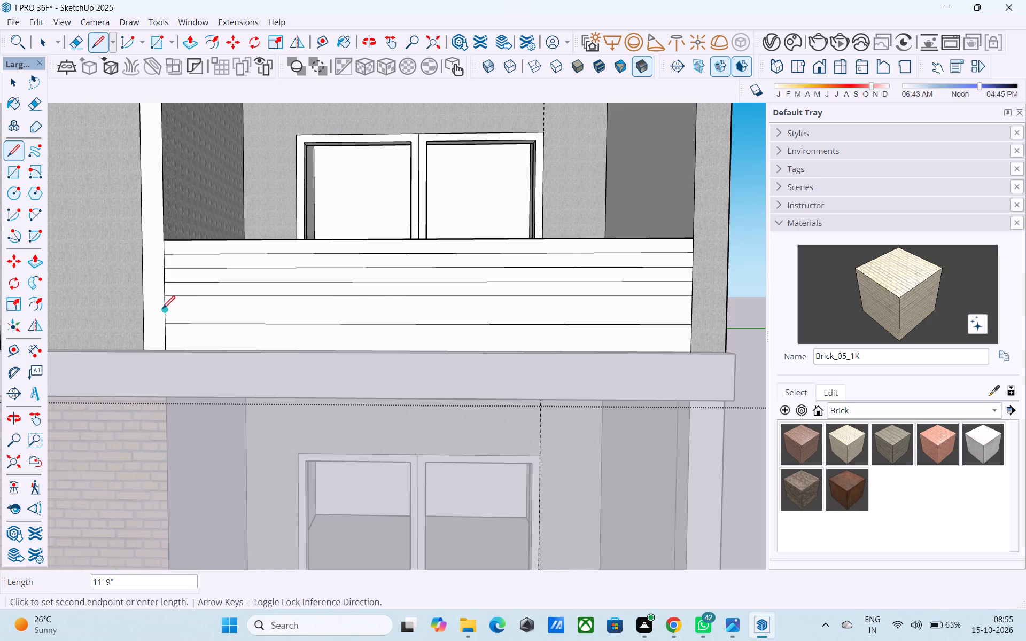
pyautogui.click(693, 305)
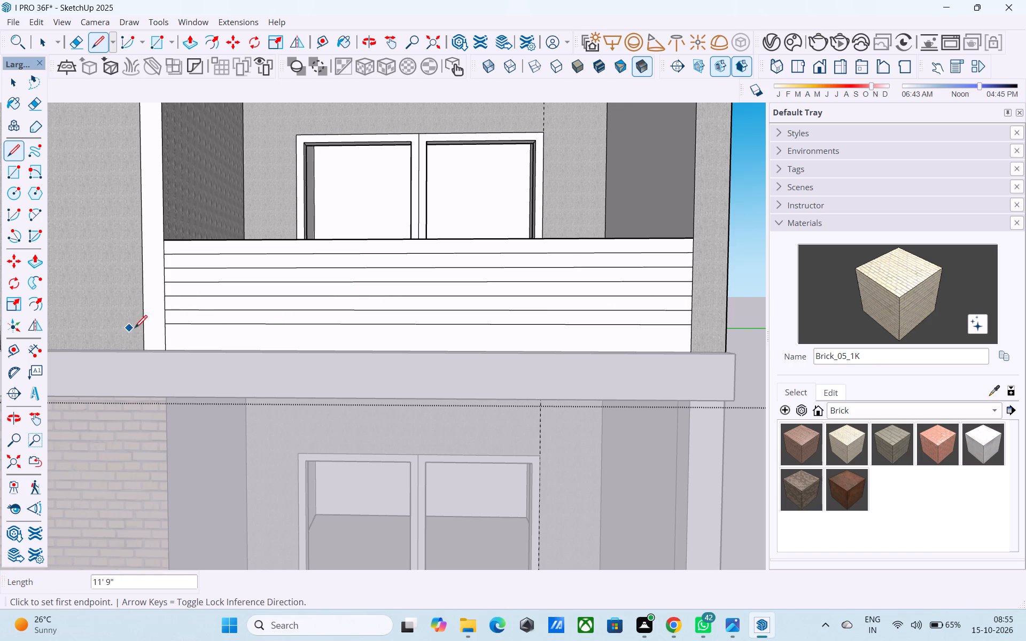
pyautogui.click(163, 337)
pyautogui.click(691, 335)
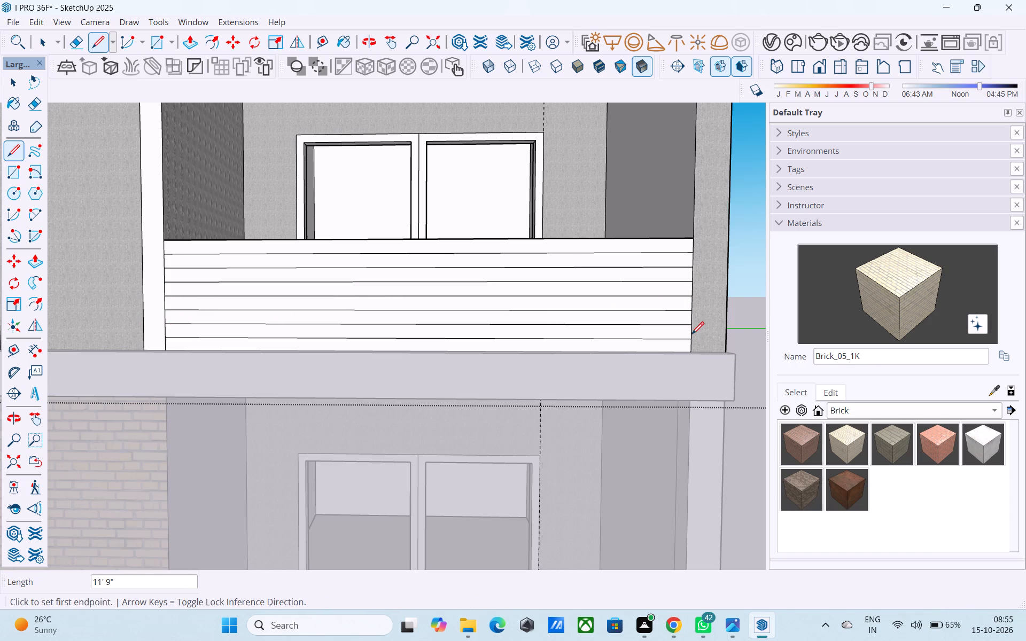
# Delete the upper half of each of the four balcony railing bands, leaving four separate horizontal bars.
pyautogui.press('space')
pyautogui.click(675, 335)
pyautogui.press('Delete')
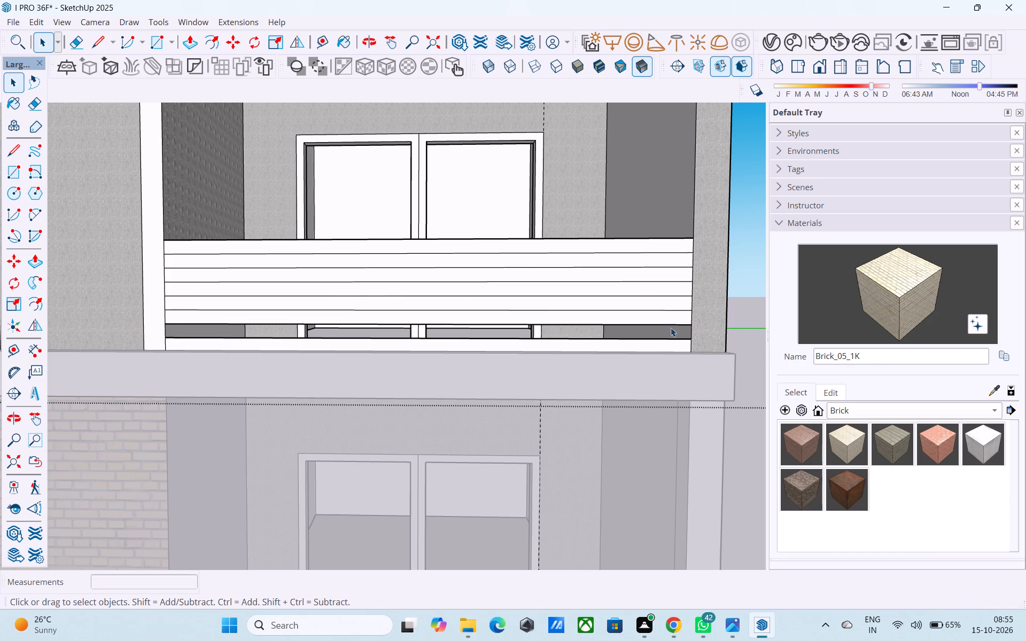
pyautogui.click(652, 304)
pyautogui.press('Delete')
pyautogui.click(654, 278)
pyautogui.press('Delete')
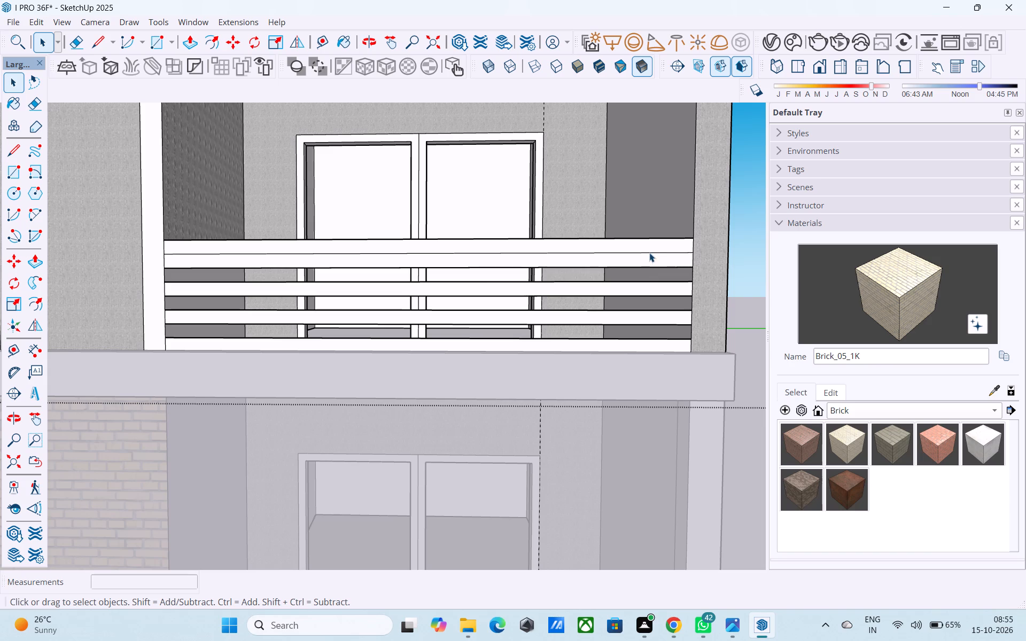
pyautogui.click(650, 246)
pyautogui.press('Delete')
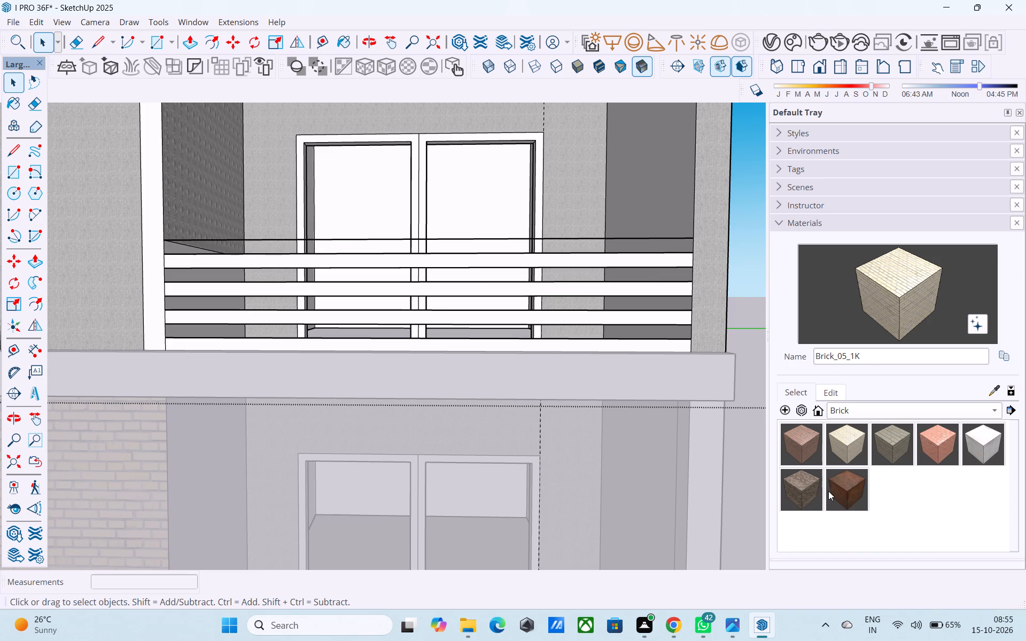
# Paint the four horizontal balcony railing bars with the in-model material ThomThom - Buttons1, and leave the group.
pyautogui.click(869, 411)
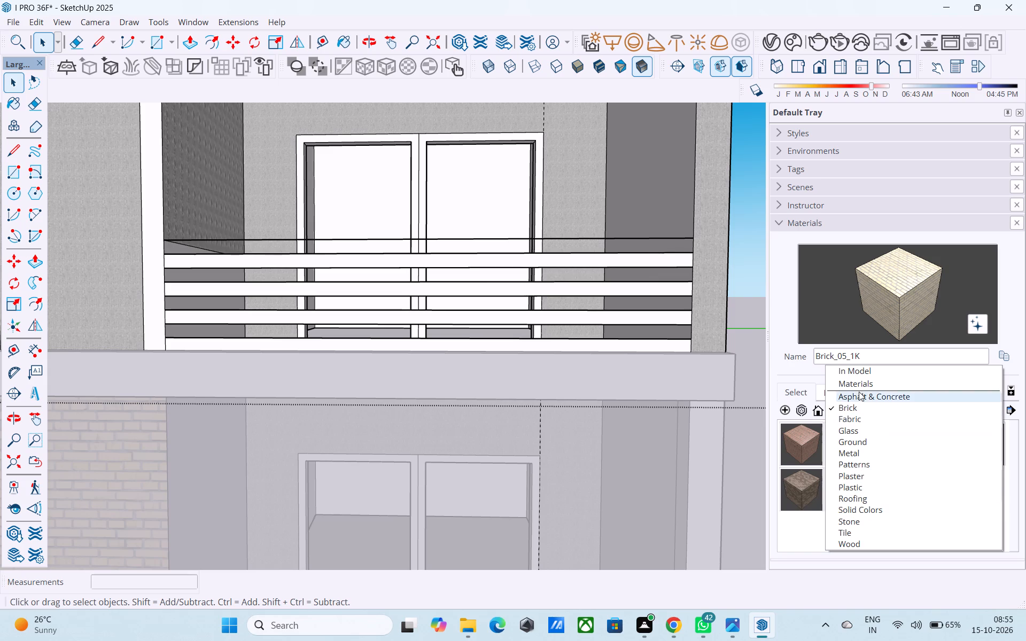
pyautogui.click(860, 363)
pyautogui.click(881, 416)
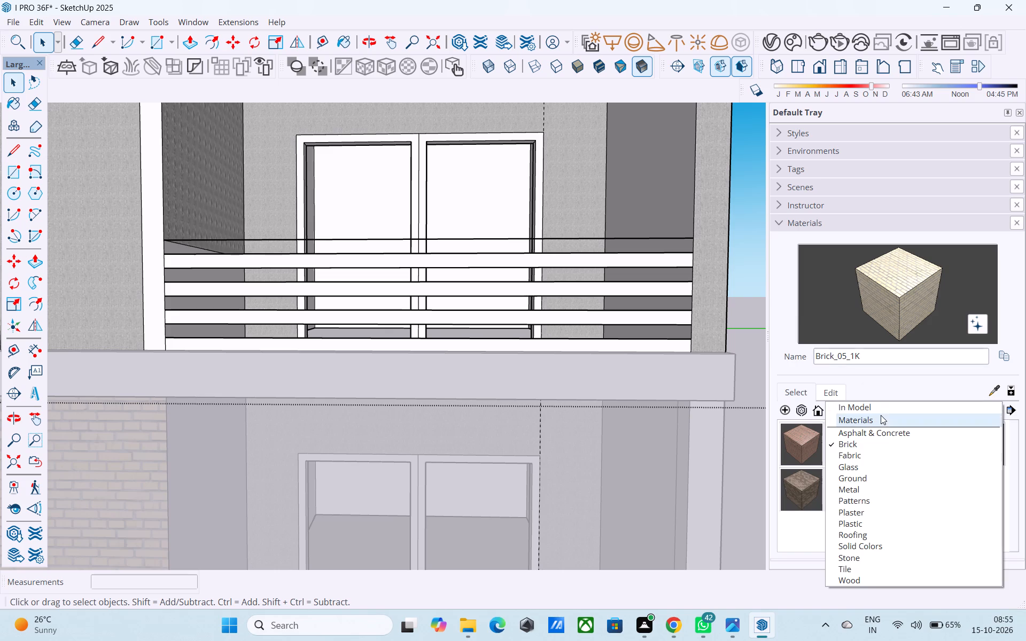
pyautogui.click(879, 411)
pyautogui.click(977, 439)
pyautogui.scroll(3, 441, 303)
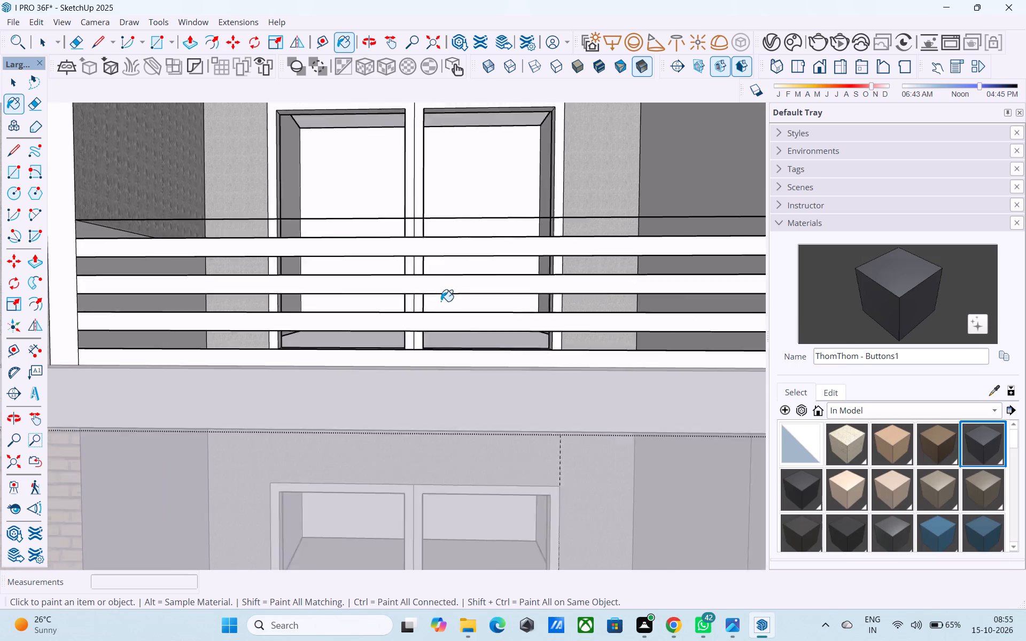
pyautogui.click(417, 185)
pyautogui.click(405, 267)
pyautogui.click(401, 349)
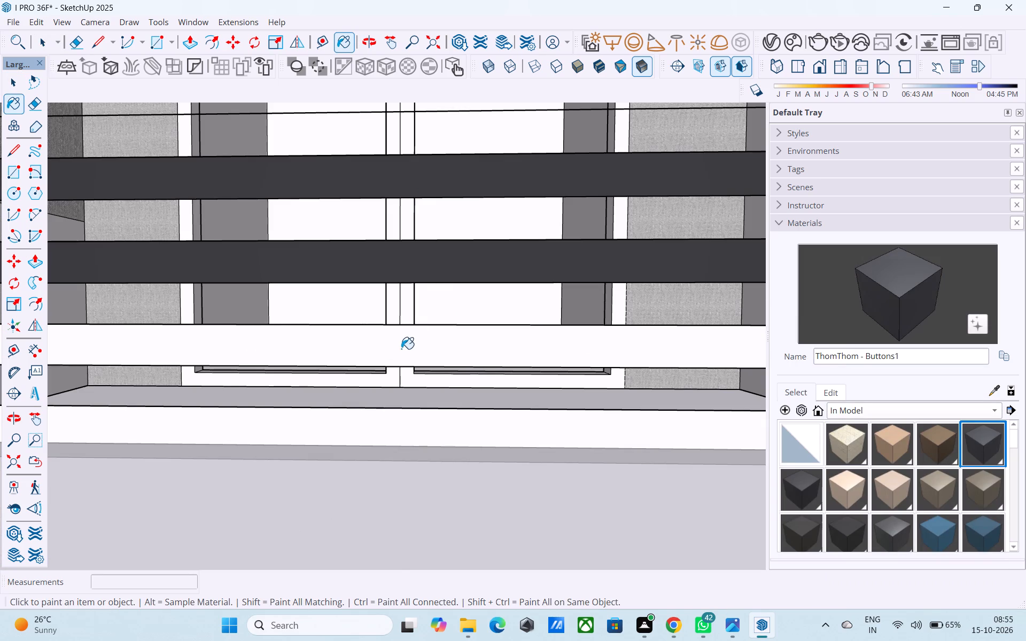
pyautogui.scroll(-6, 403, 393)
pyautogui.click(403, 402)
pyautogui.scroll(-13, 406, 401)
pyautogui.press('space')
pyautogui.click(601, 355)
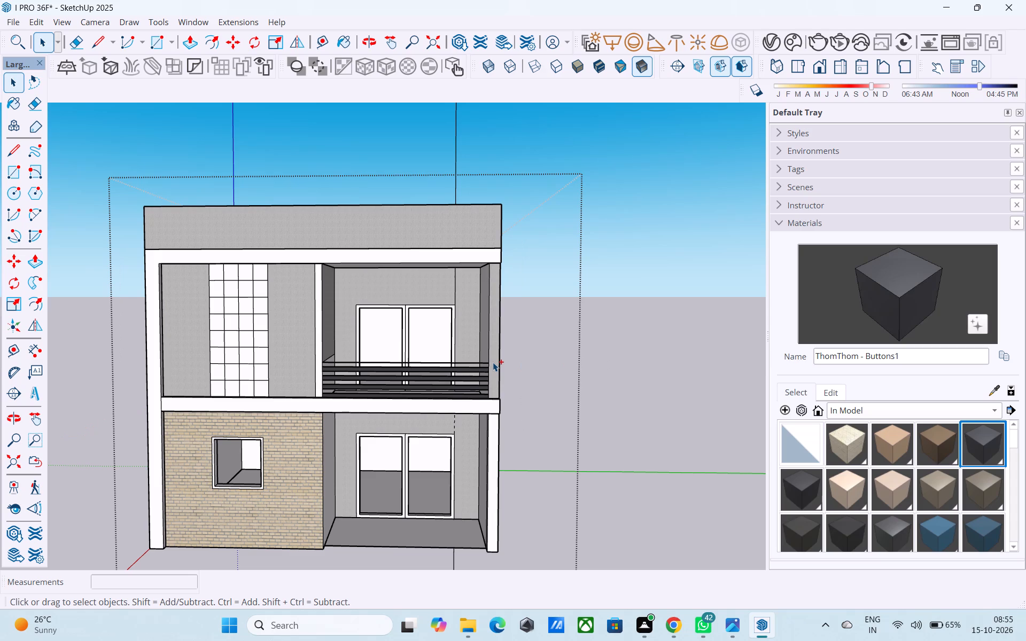
# Save the model.
pyautogui.hotkey('ctrl', 's')
# Examine the painted building's front facade, roof parapets, balcony railing and door openings from several angles.
pyautogui.scroll(-3, 492, 361)
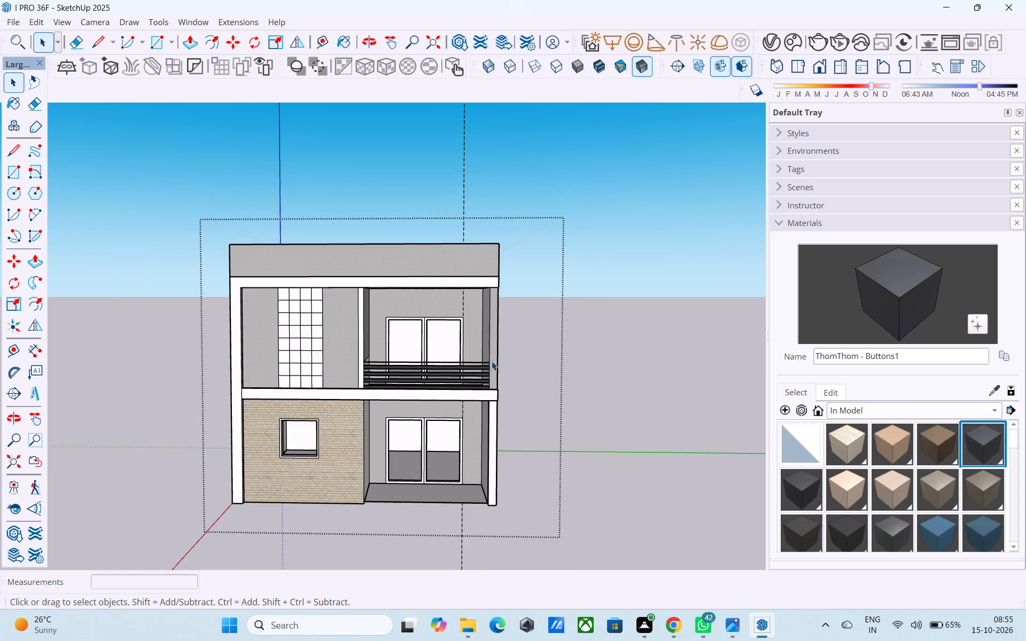
pyautogui.moveTo(492, 361); pyautogui.dragTo(418, 420, button='middle')
pyautogui.keyDown('shift'); pyautogui.moveTo(417, 420); pyautogui.dragTo(556, 277, button='middle'); pyautogui.keyUp('shift')
pyautogui.moveTo(529, 299); pyautogui.dragTo(534, 312, button='middle')
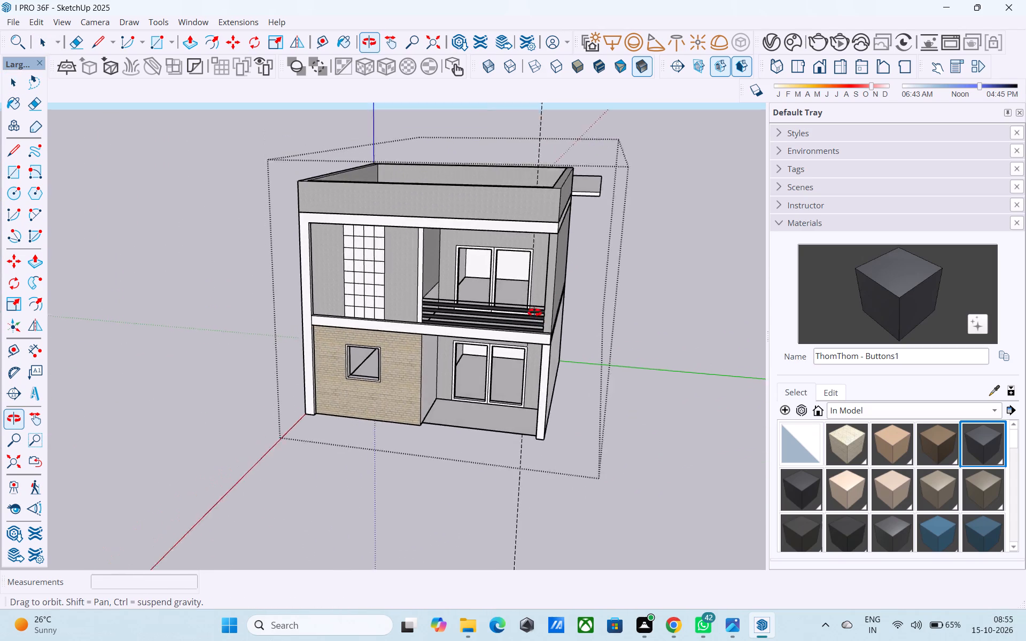
pyautogui.moveTo(534, 312); pyautogui.dragTo(547, 339, button='middle')
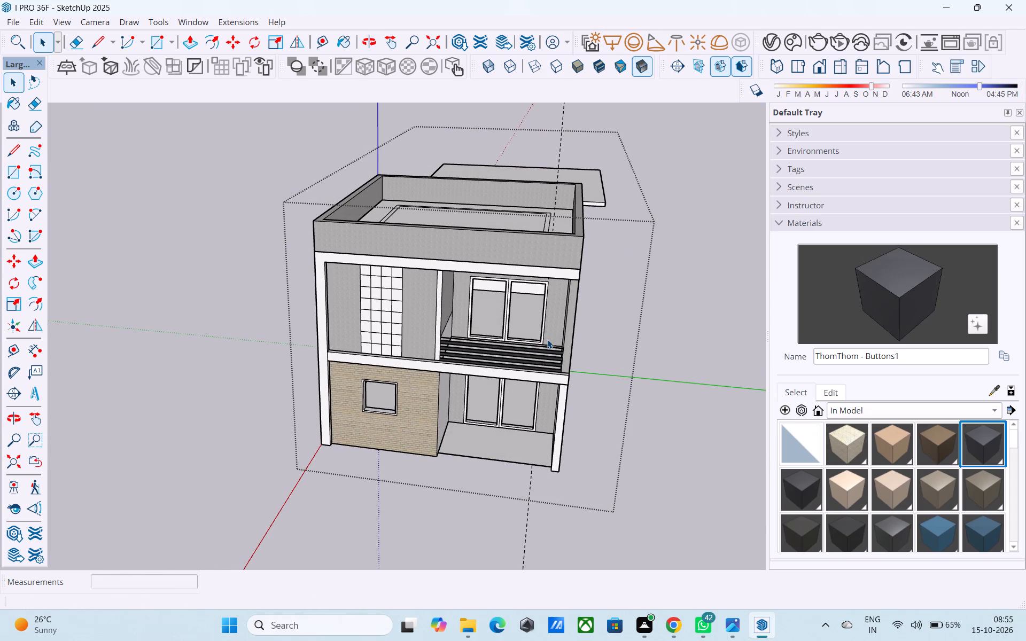
pyautogui.scroll(-1, 547, 339)
pyautogui.moveTo(547, 339); pyautogui.dragTo(520, 334, button='middle')
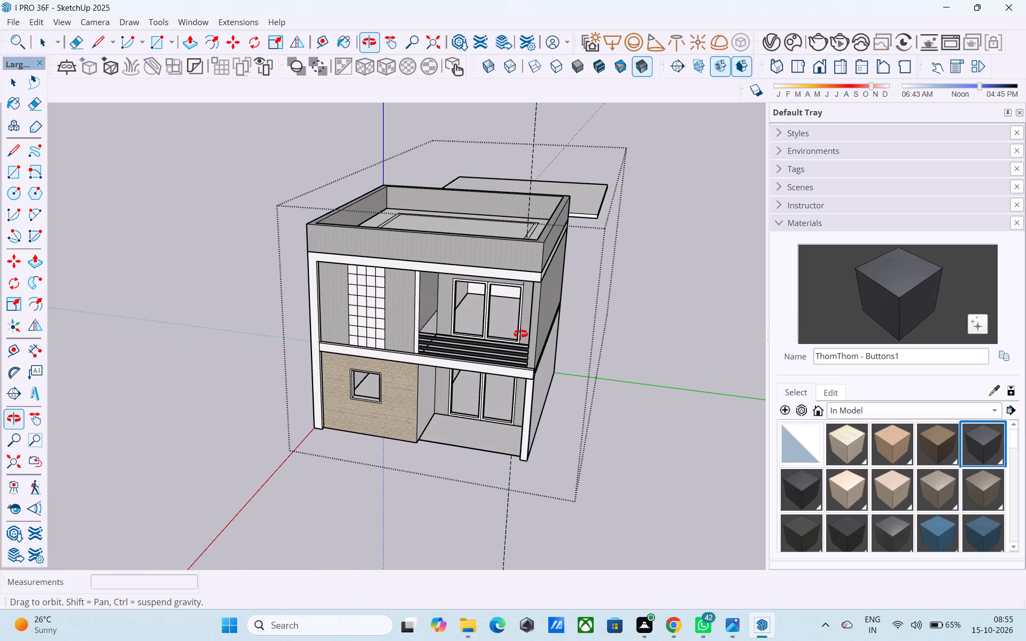
pyautogui.moveTo(520, 334); pyautogui.dragTo(564, 343, button='middle')
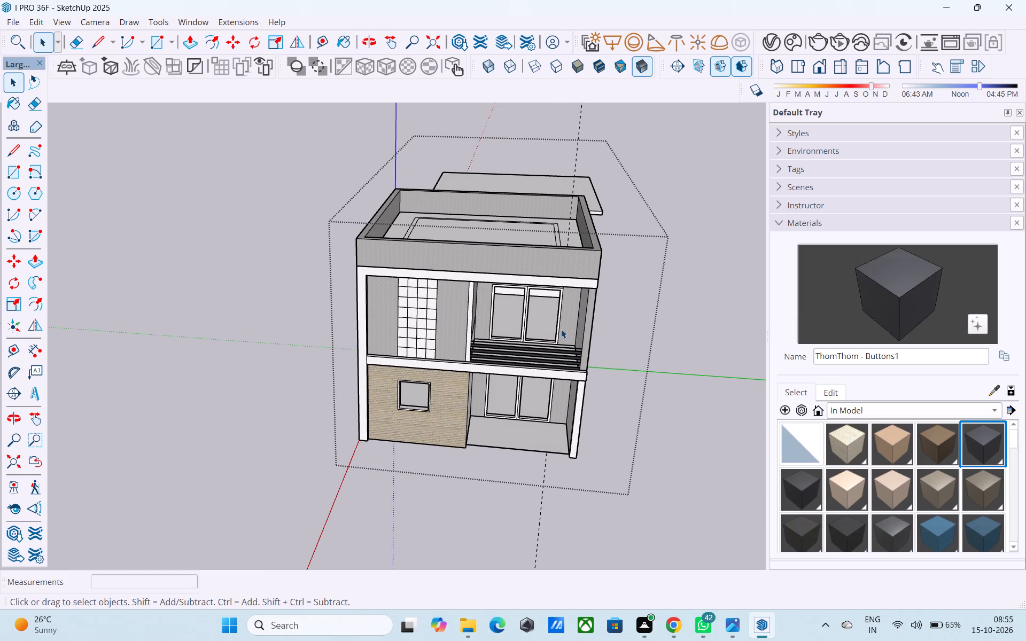
pyautogui.keyDown('shift'); pyautogui.moveTo(561, 329); pyautogui.dragTo(611, 255, button='middle'); pyautogui.keyUp('shift')
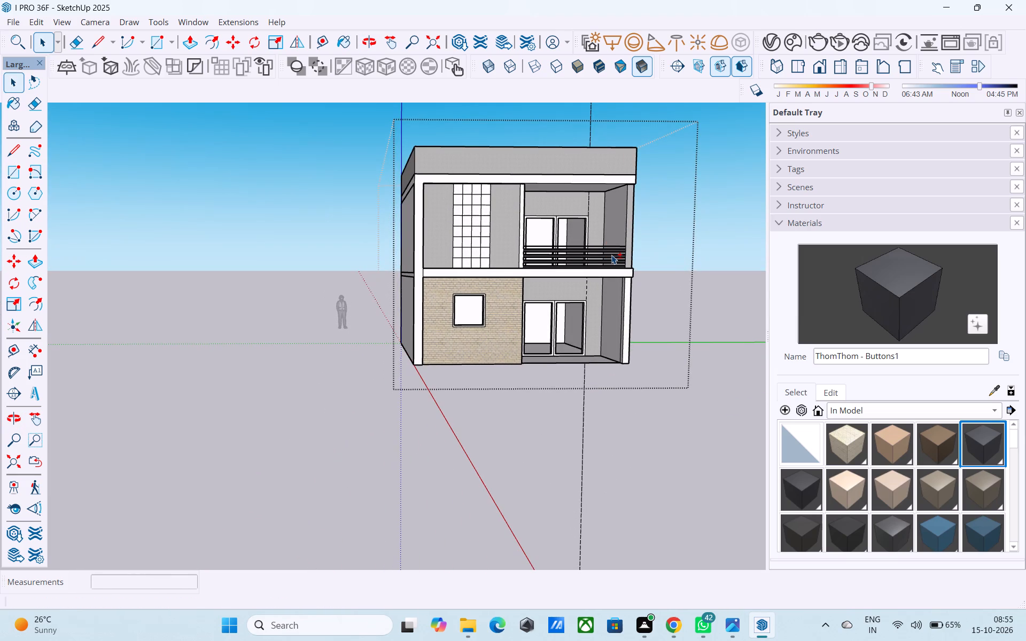
pyautogui.moveTo(611, 255); pyautogui.dragTo(564, 280, button='middle')
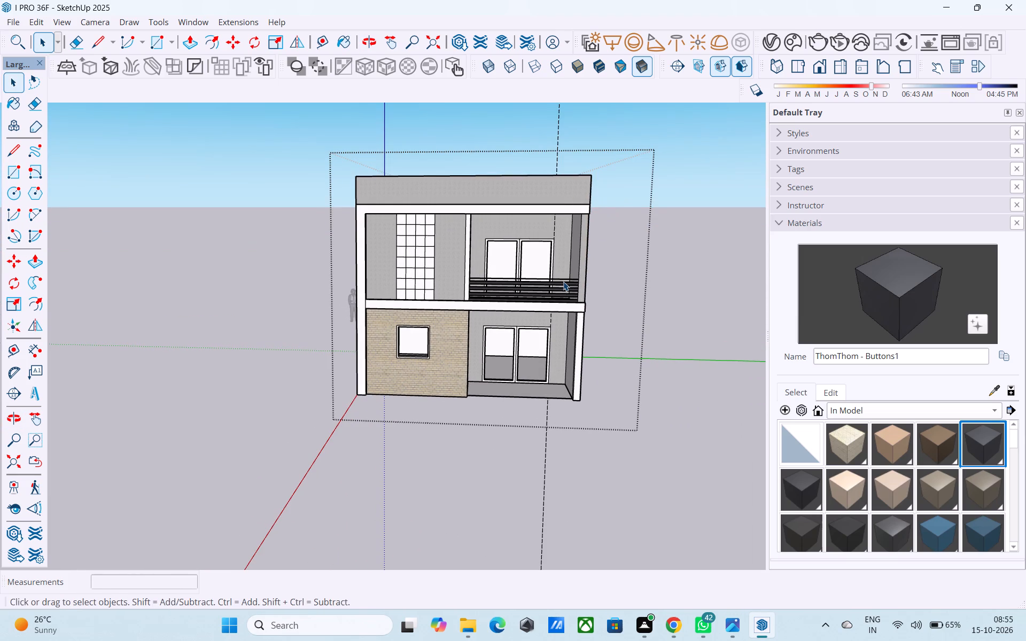
pyautogui.moveTo(563, 283); pyautogui.dragTo(568, 298, button='middle')
pyautogui.scroll(-1, 568, 298)
pyautogui.moveTo(534, 356); pyautogui.dragTo(523, 347, button='middle')
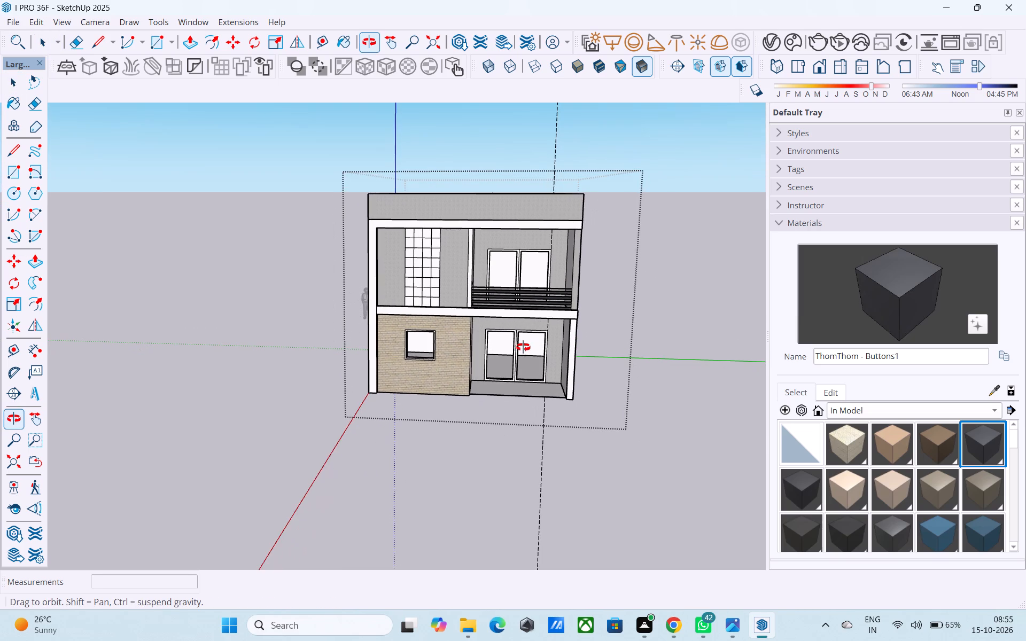
pyautogui.moveTo(523, 347); pyautogui.dragTo(522, 369, button='middle')
pyautogui.moveTo(502, 371); pyautogui.dragTo(480, 377, button='middle')
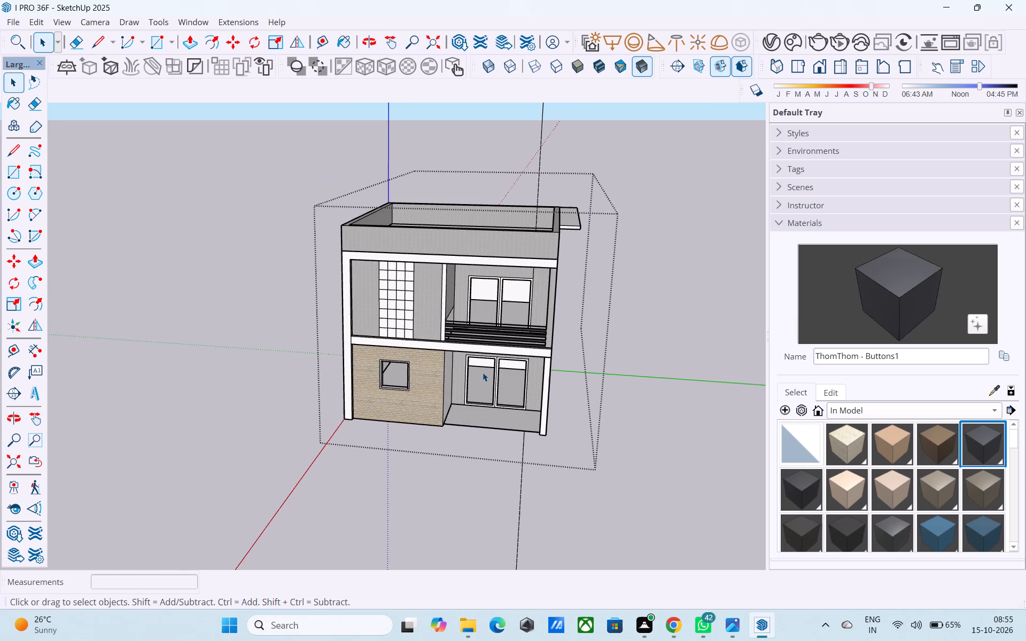
pyautogui.moveTo(483, 372); pyautogui.dragTo(480, 357, button='middle')
pyautogui.scroll(10, 476, 272)
pyautogui.scroll(-1, 474, 272)
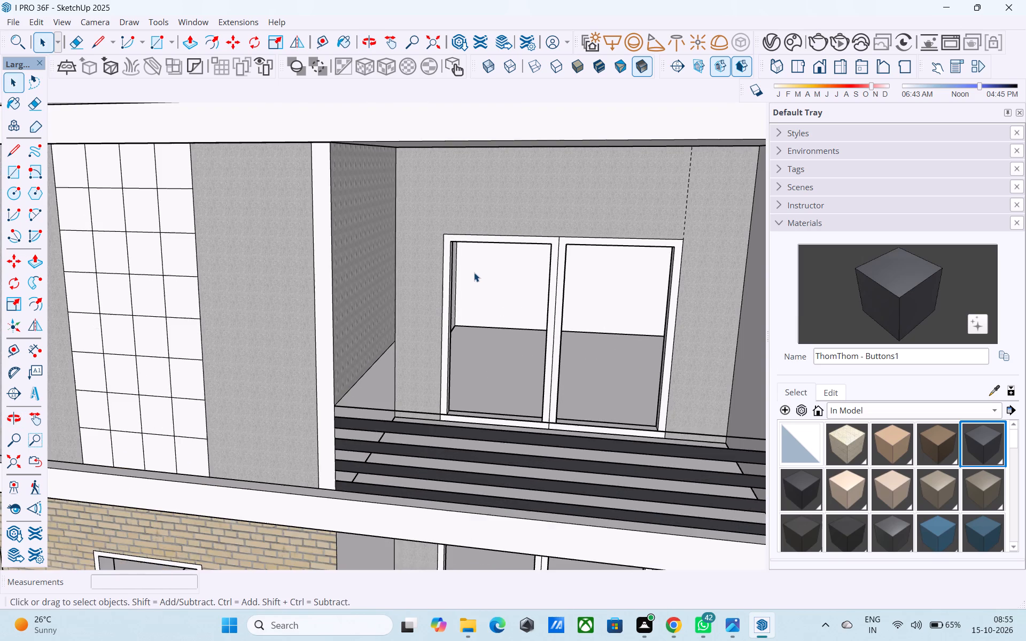
pyautogui.moveTo(474, 272); pyautogui.dragTo(470, 258, button='middle')
pyautogui.scroll(-5, 471, 258)
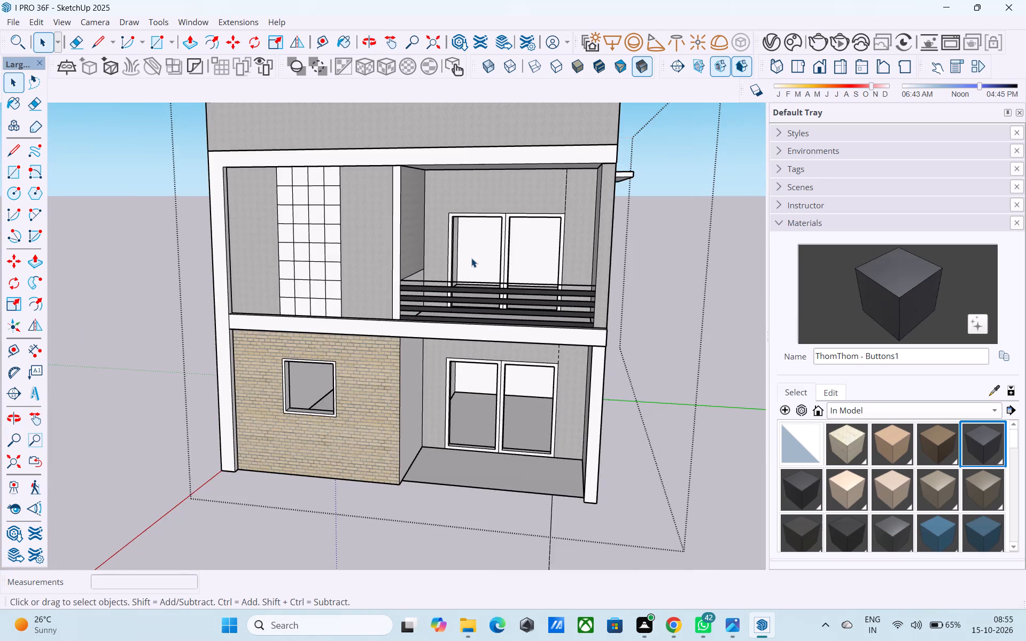
pyautogui.scroll(-2, 471, 258)
pyautogui.moveTo(471, 258); pyautogui.dragTo(515, 286, button='middle')
# Save the model again.
pyautogui.hotkey('ctrl', 's')
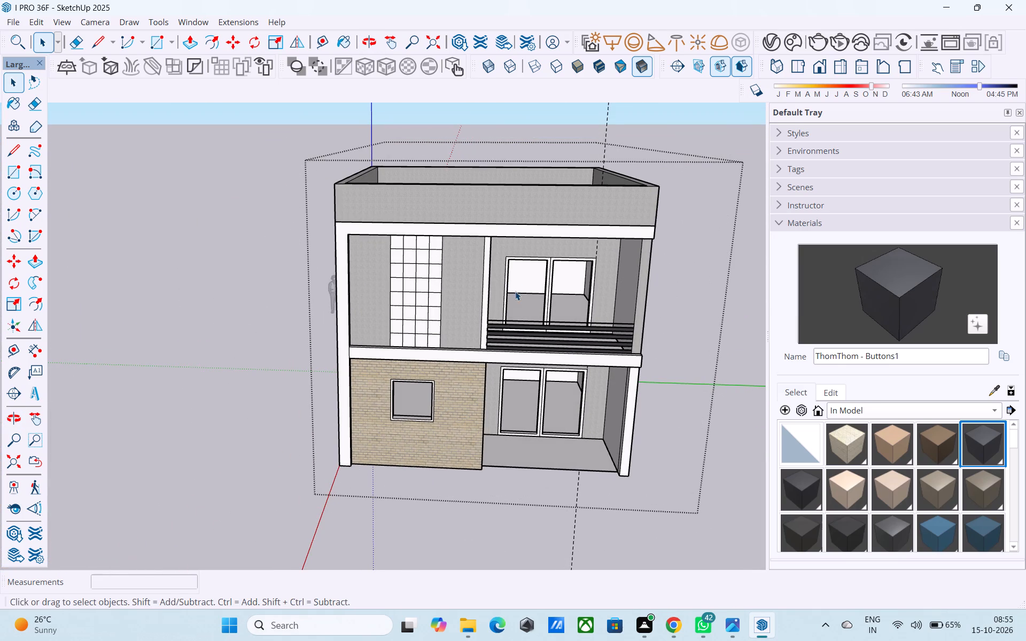
# Open the upper-floor group and draw a rectangle about 3' 6" by 6' 6" filling the left opening of the balcony door frame.
pyautogui.scroll(-2, 516, 294)
pyautogui.moveTo(516, 301); pyautogui.dragTo(524, 264, button='middle')
pyautogui.scroll(1, 524, 264)
pyautogui.moveTo(524, 264); pyautogui.dragTo(553, 280, button='middle')
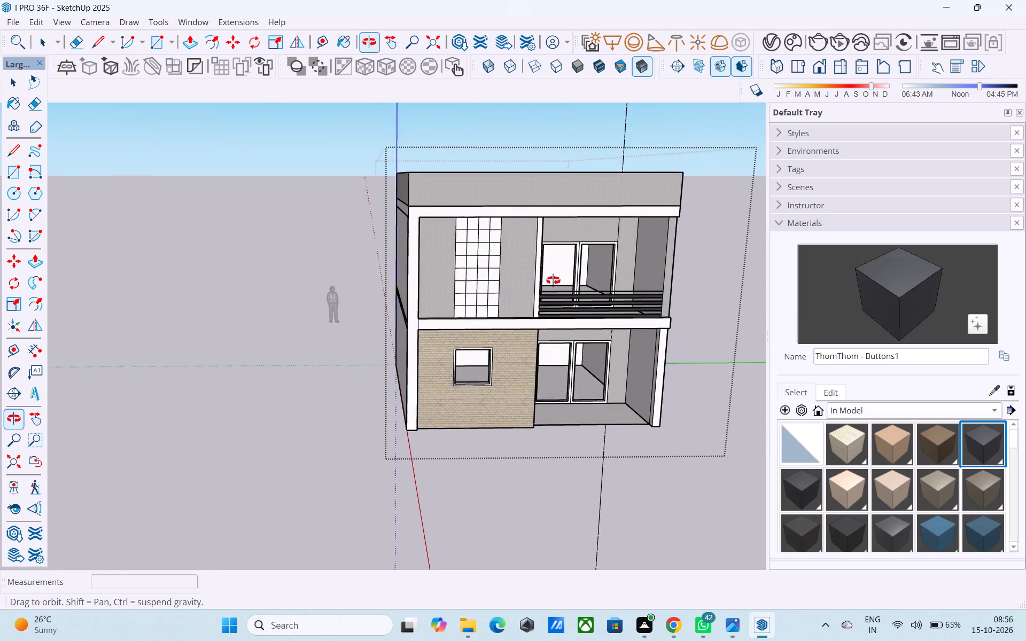
pyautogui.moveTo(553, 280); pyautogui.dragTo(551, 279, button='middle')
pyautogui.moveTo(551, 279); pyautogui.dragTo(514, 267, button='middle')
pyautogui.moveTo(517, 267); pyautogui.dragTo(502, 271, button='middle')
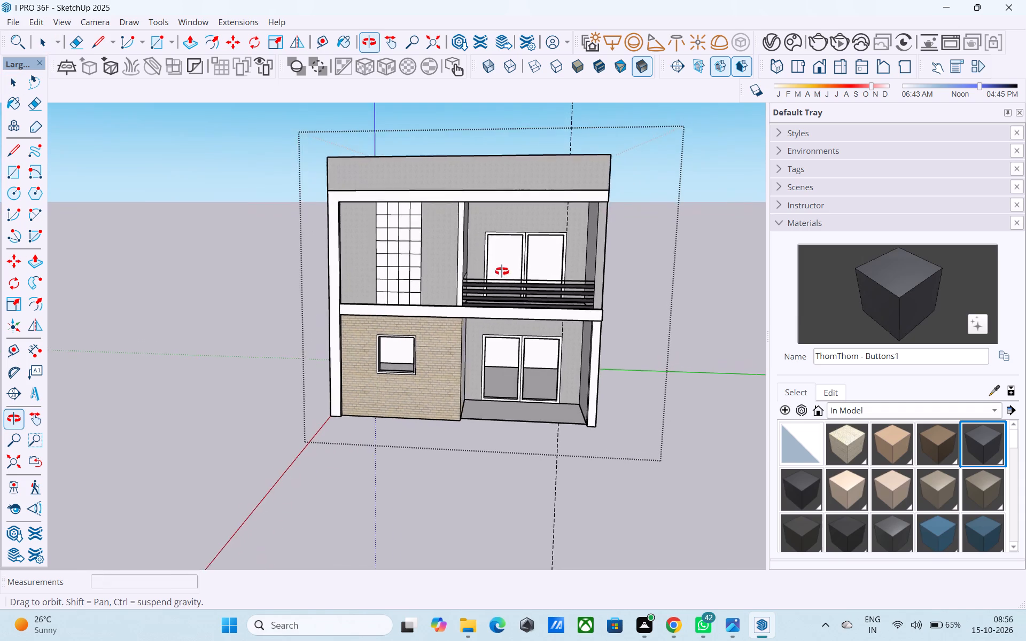
pyautogui.moveTo(502, 271); pyautogui.dragTo(399, 330, button='middle')
pyautogui.scroll(4, 388, 337)
pyautogui.press('r')
pyautogui.moveTo(387, 330); pyautogui.dragTo(415, 298, button='middle')
pyautogui.scroll(4, 417, 296)
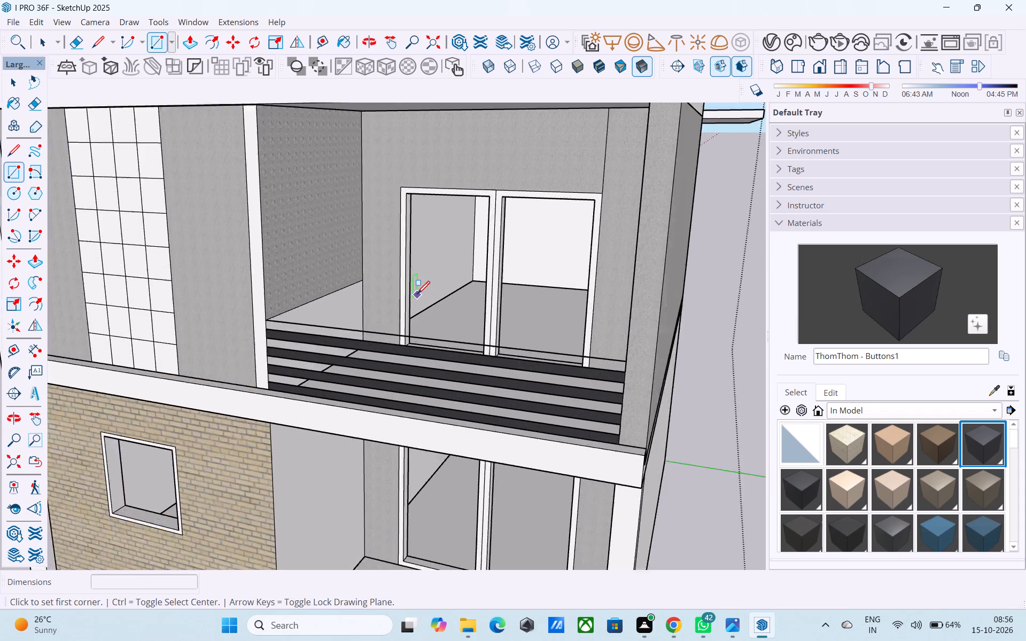
pyautogui.press('space')
pyautogui.doubleClick(414, 284)
pyautogui.press('r')
pyautogui.scroll(1, 413, 280)
pyautogui.moveTo(413, 279); pyautogui.dragTo(402, 241, button='middle')
pyautogui.scroll(2, 397, 138)
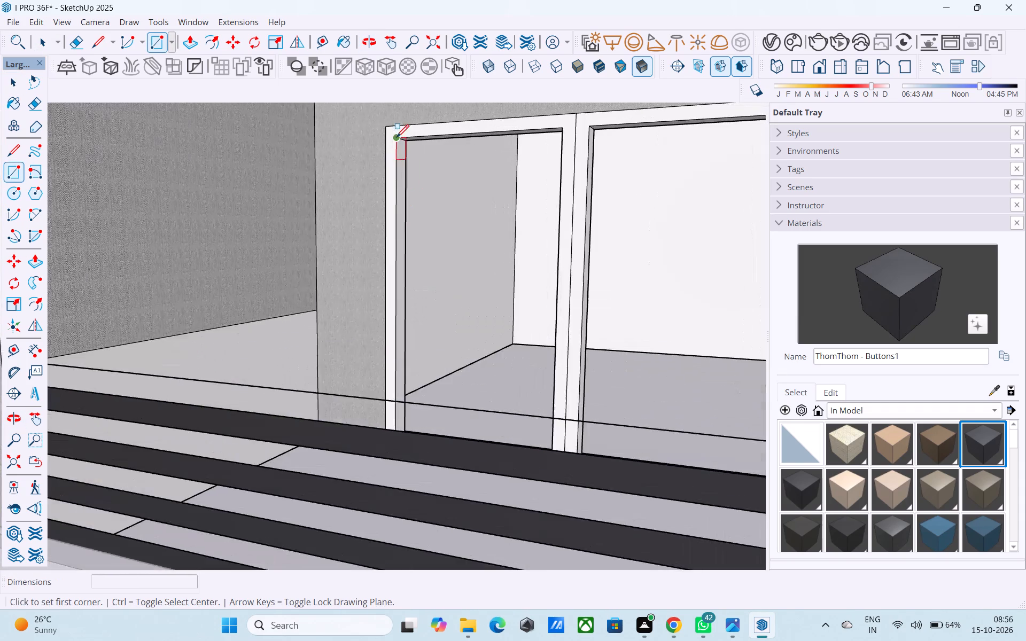
pyautogui.scroll(5, 397, 138)
pyautogui.click(409, 147)
pyautogui.scroll(-2, 409, 147)
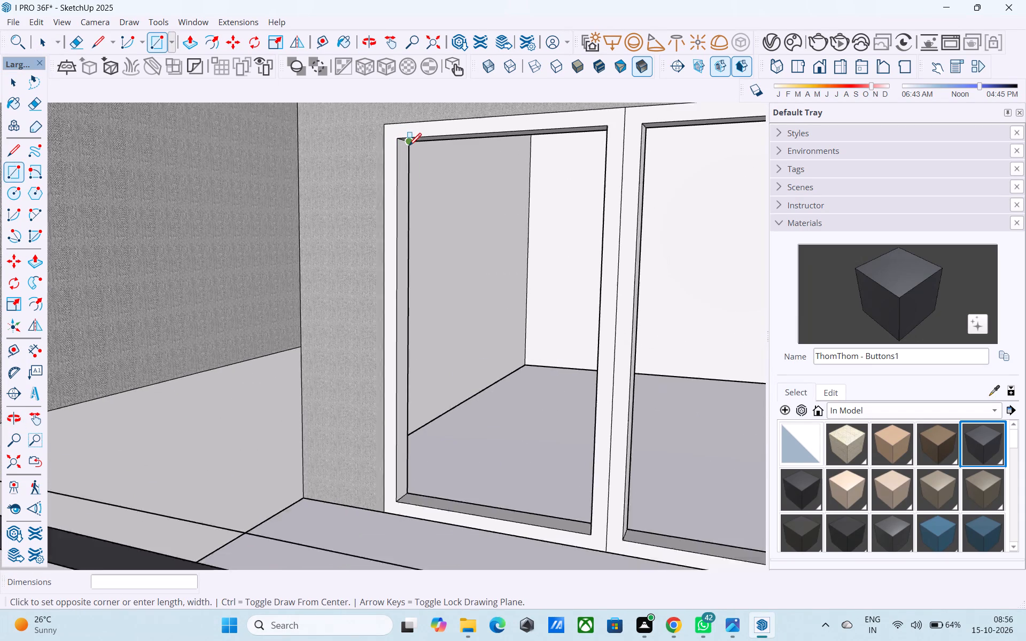
pyautogui.scroll(-4, 409, 147)
pyautogui.moveTo(414, 171); pyautogui.dragTo(588, 302, button='middle')
pyautogui.scroll(4, 557, 351)
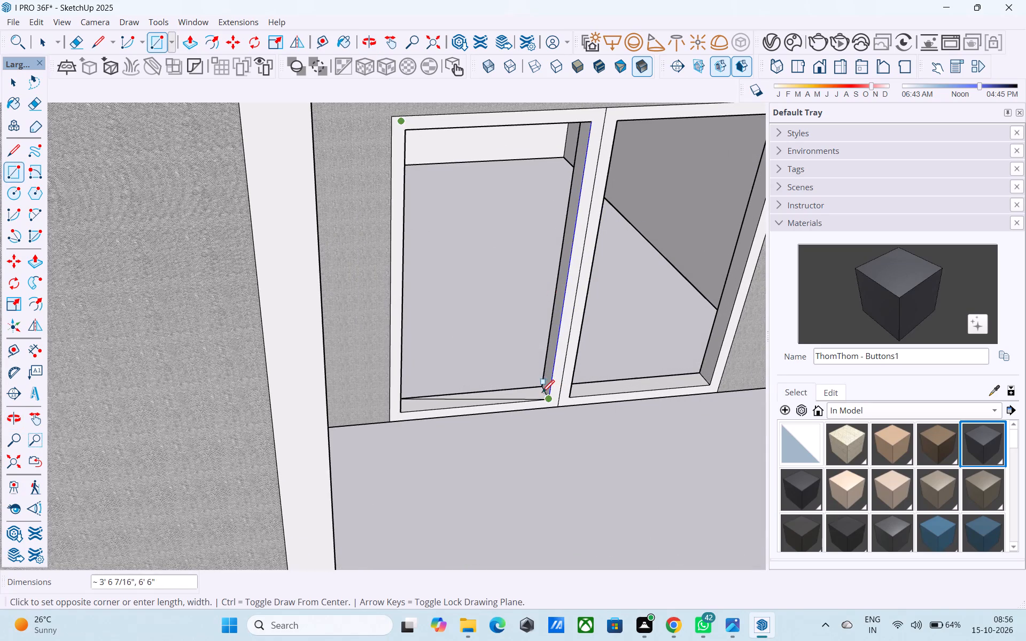
pyautogui.click(540, 390)
# Draw a 6' 6" by 3' 6" rectangle filling the right opening of the balcony door frame.
pyautogui.moveTo(624, 363); pyautogui.dragTo(469, 206, button='middle')
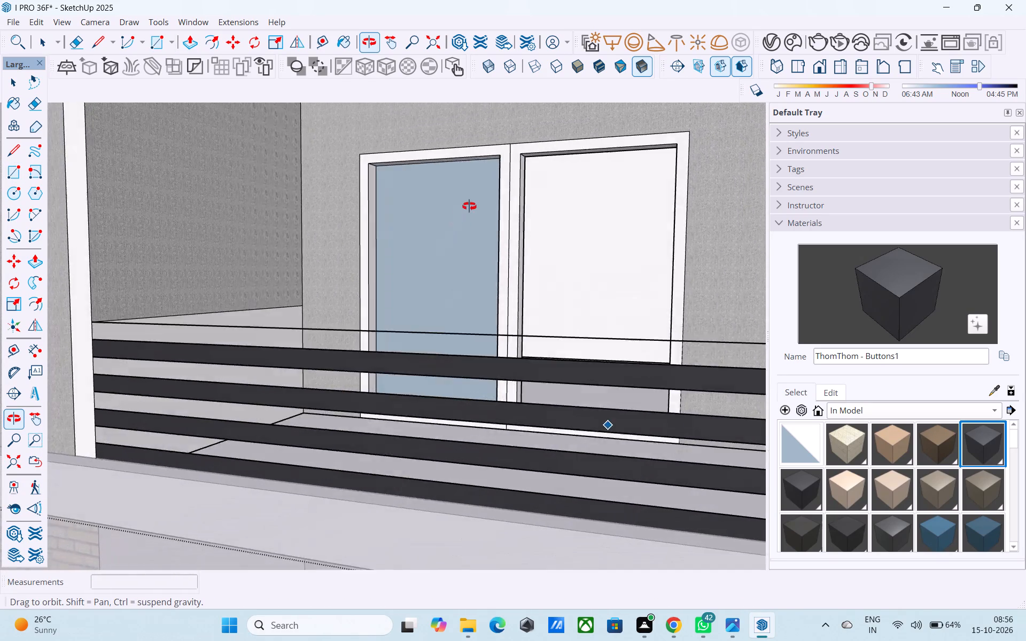
pyautogui.moveTo(469, 206); pyautogui.dragTo(472, 205, button='middle')
pyautogui.press('r')
pyautogui.scroll(3, 557, 163)
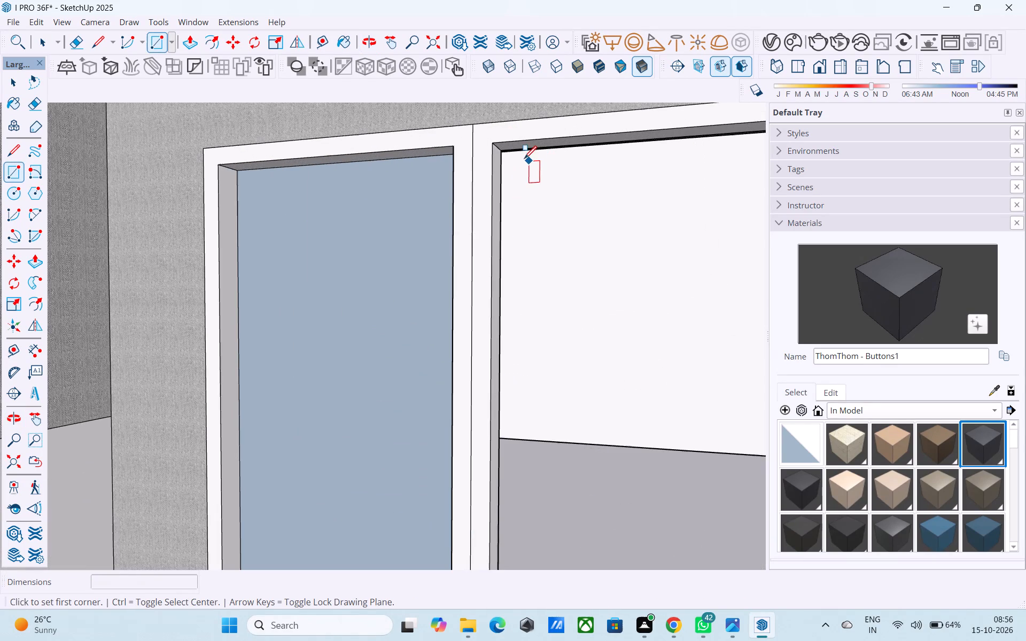
pyautogui.click(503, 152)
pyautogui.scroll(-5, 503, 152)
pyautogui.moveTo(504, 156); pyautogui.dragTo(575, 240, button='middle')
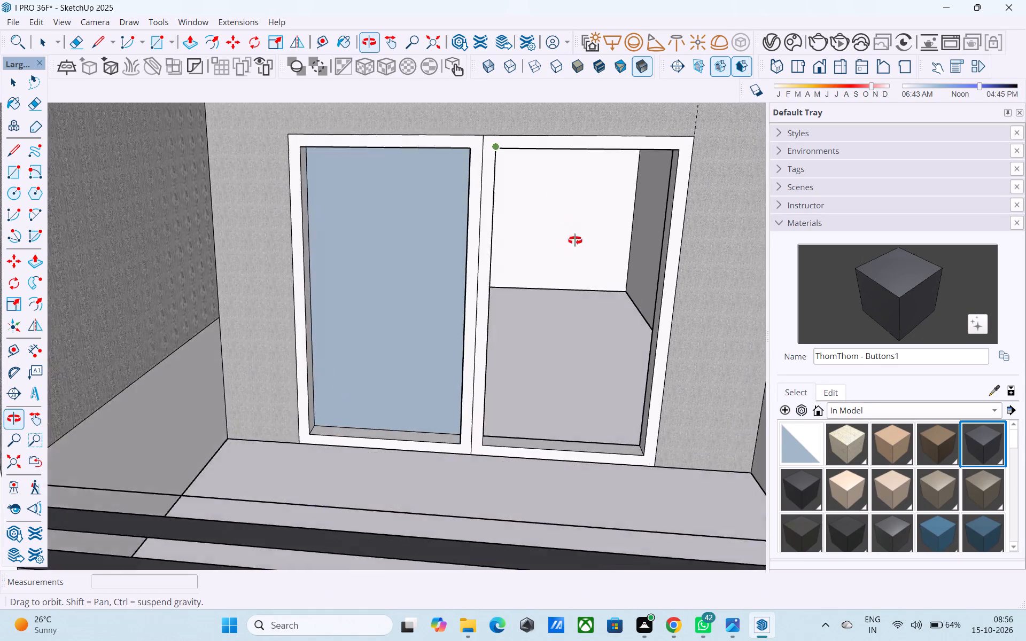
pyautogui.moveTo(575, 240); pyautogui.dragTo(611, 290, button='middle')
pyautogui.click(611, 408)
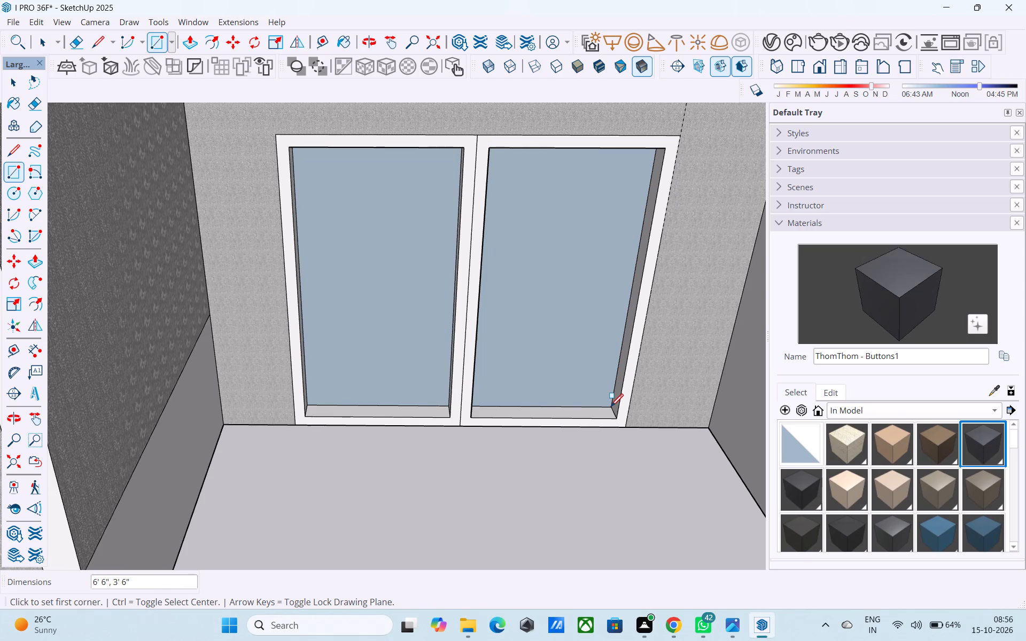
pyautogui.press('space')
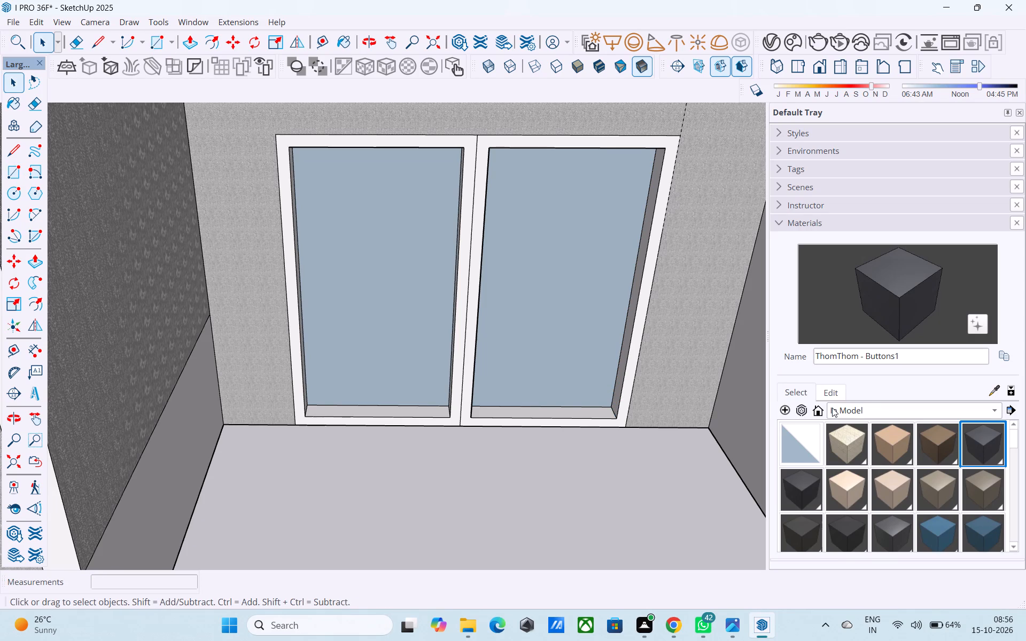
# Paint both balcony door panels with Plywood_01_1K from the Wood collection, and leave the group.
pyautogui.click(833, 408)
pyautogui.click(854, 576)
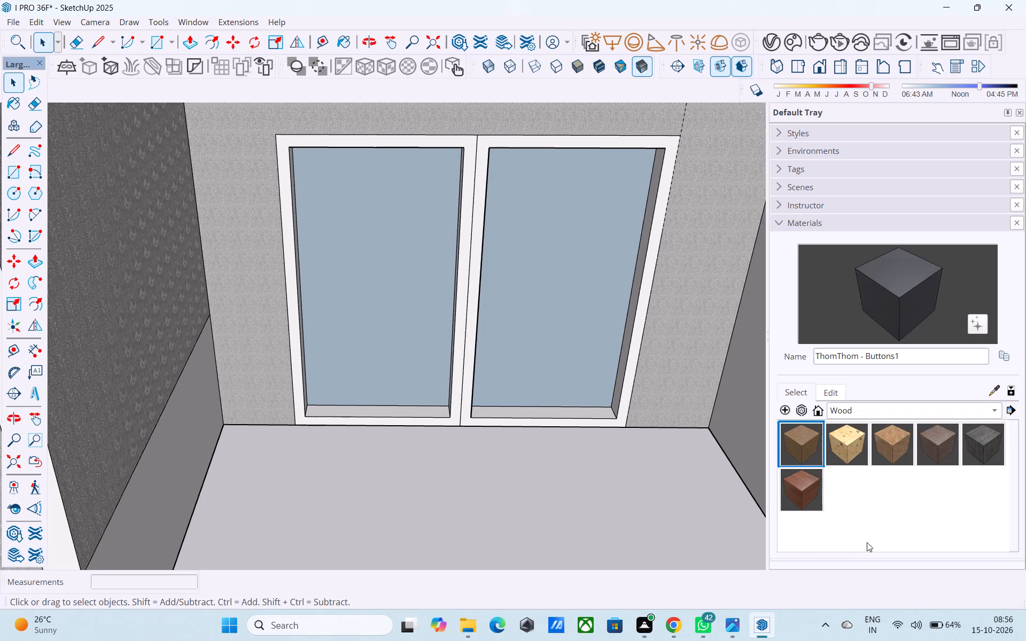
pyautogui.click(813, 458)
pyautogui.click(549, 289)
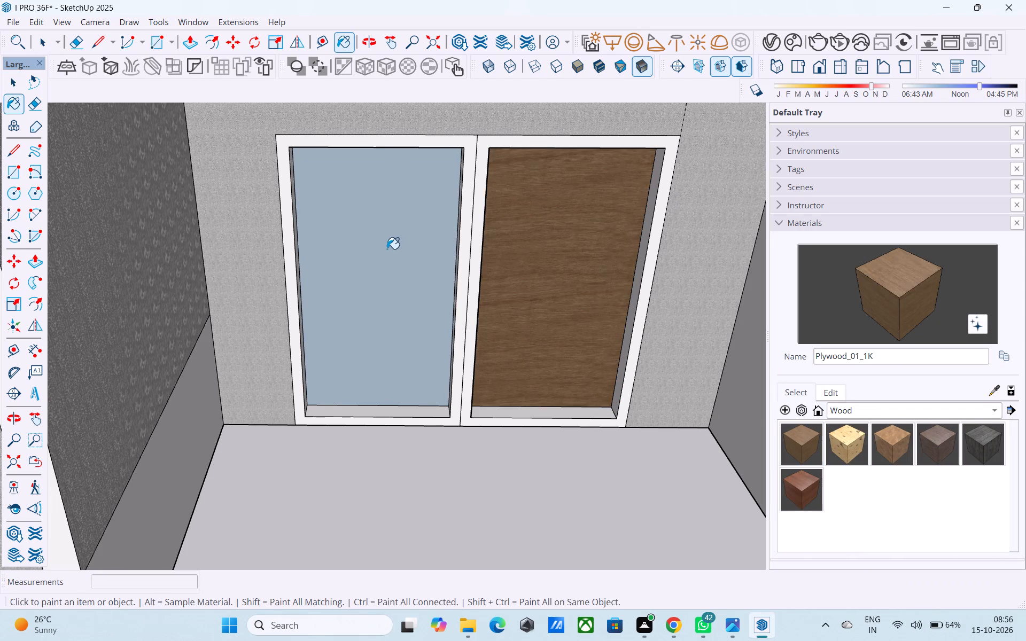
pyautogui.click(387, 249)
pyautogui.press('space')
pyautogui.scroll(-9, 408, 259)
pyautogui.moveTo(471, 338); pyautogui.dragTo(473, 249, button='middle')
pyautogui.scroll(-7, 469, 241)
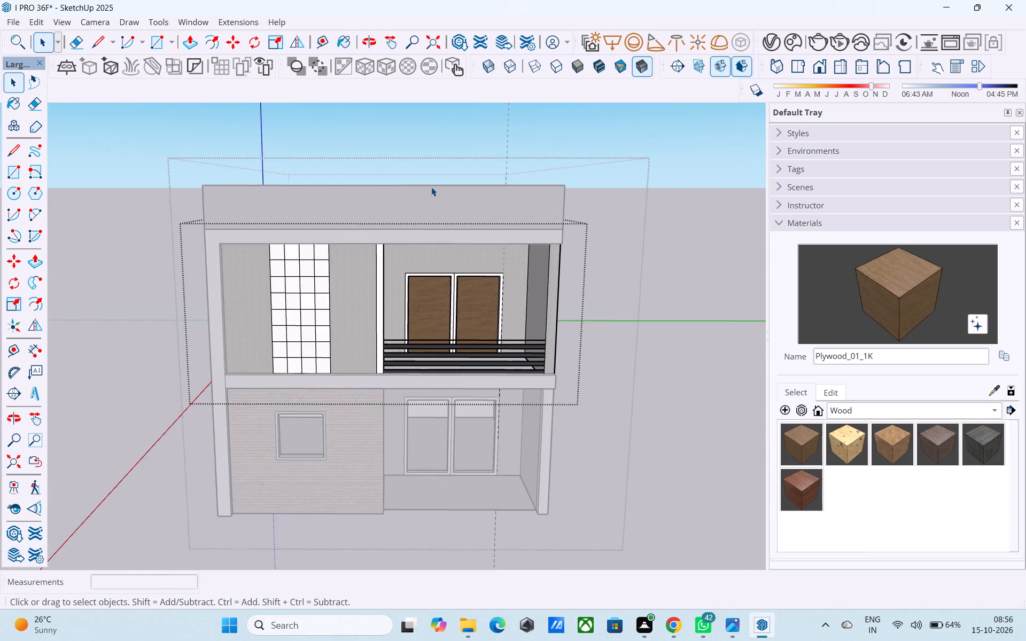
pyautogui.scroll(-3, 431, 187)
pyautogui.click(610, 315)
# Open the ground-floor group and paint both door frames at the recessed porch with Wood_Veneer_15_1K from the Wood collection.
pyautogui.scroll(4, 458, 377)
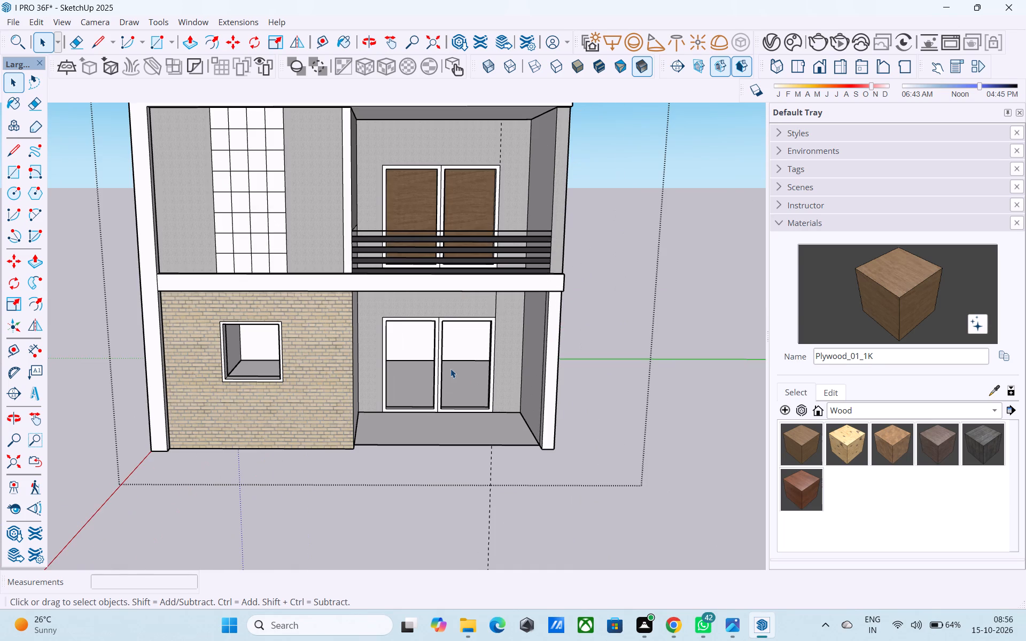
pyautogui.moveTo(440, 364); pyautogui.dragTo(432, 363, button='middle')
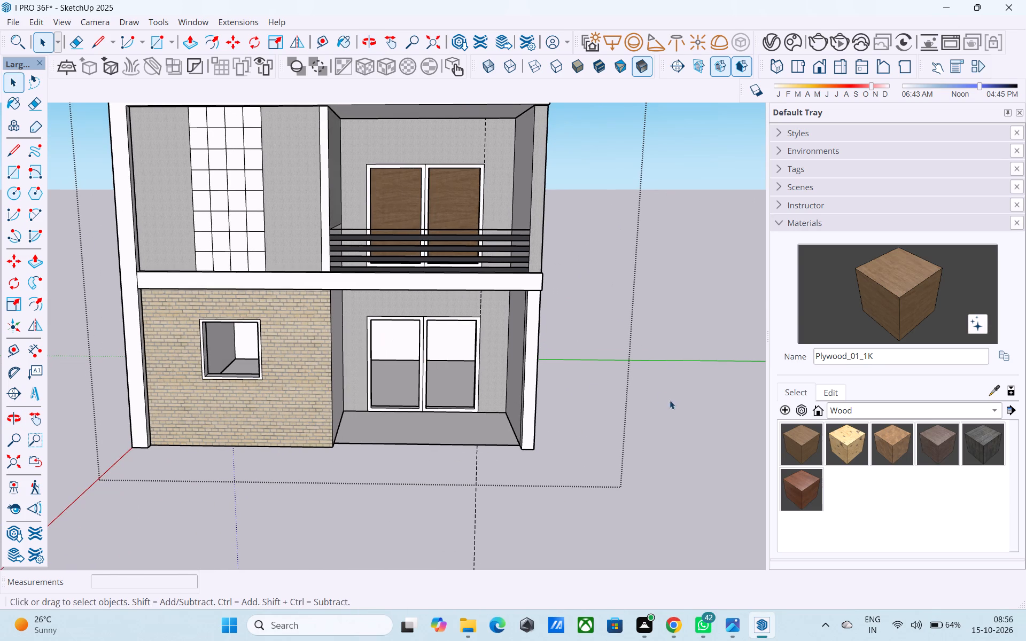
pyautogui.scroll(4, 390, 350)
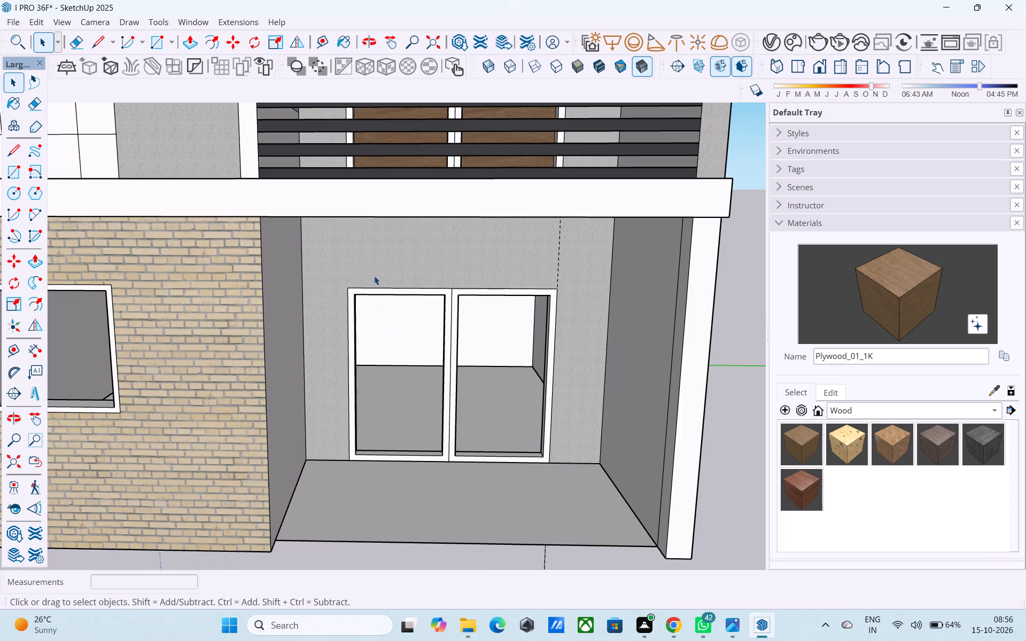
pyautogui.doubleClick(374, 276)
pyautogui.click(810, 495)
pyautogui.scroll(3, 444, 309)
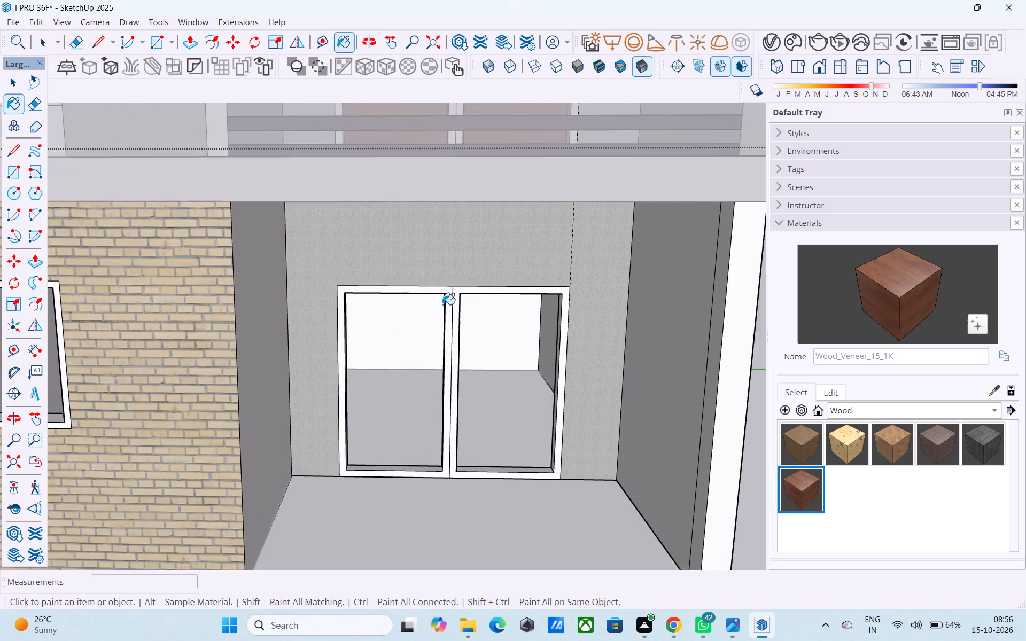
pyautogui.scroll(4, 442, 304)
pyautogui.click(457, 276)
pyautogui.click(468, 279)
pyautogui.press('space')
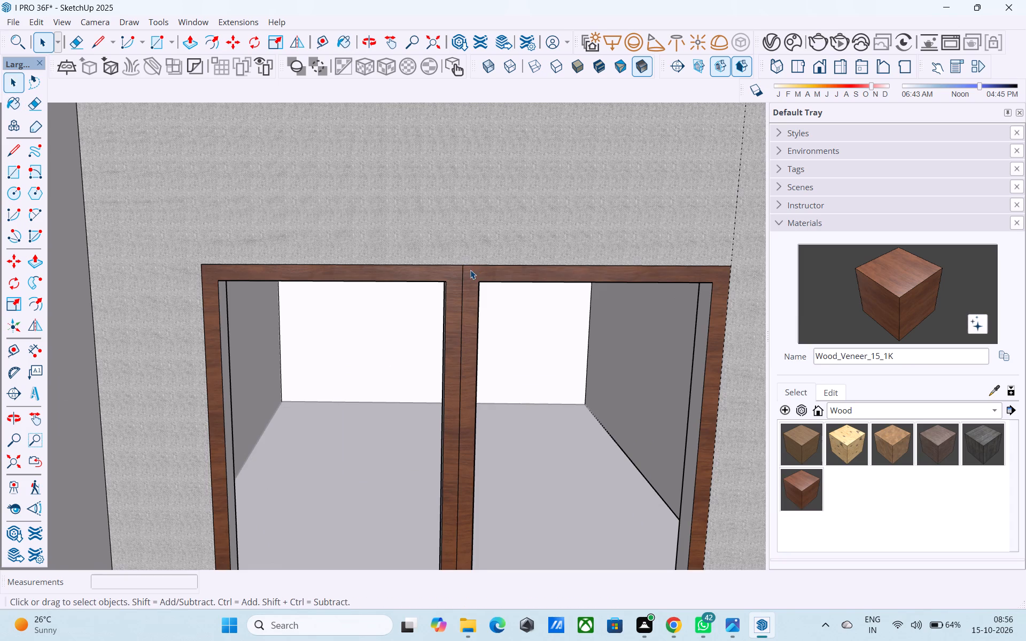
# Draw a rectangle filling the left opening of the ground-floor porch door frame, from its top corner to the opposite bottom corner.
pyautogui.scroll(-4, 472, 267)
pyautogui.moveTo(442, 364); pyautogui.dragTo(456, 356, button='middle')
pyautogui.scroll(-3, 455, 357)
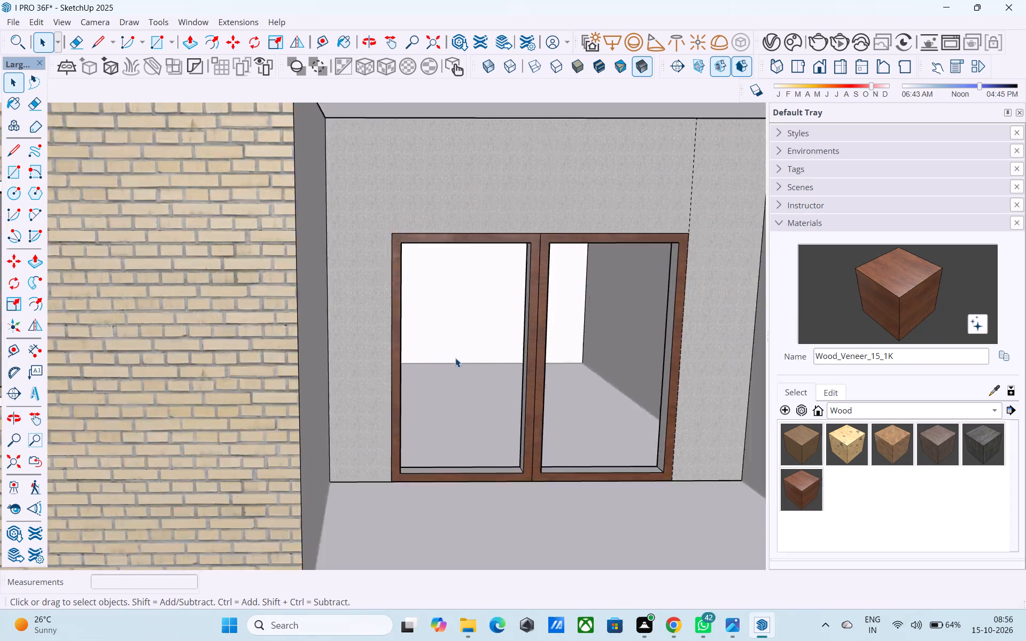
pyautogui.scroll(-2, 455, 358)
pyautogui.moveTo(361, 324); pyautogui.dragTo(115, 322, button='middle')
pyautogui.moveTo(561, 326); pyautogui.dragTo(579, 263, button='middle')
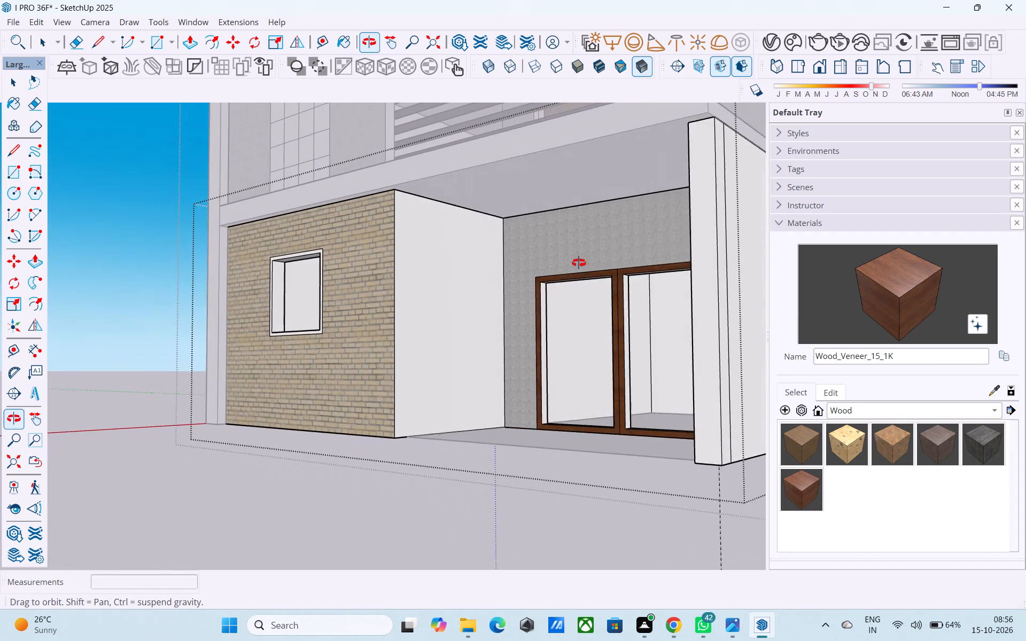
pyautogui.moveTo(579, 263); pyautogui.dragTo(527, 226, button='middle')
pyautogui.scroll(7, 532, 230)
pyautogui.press('r')
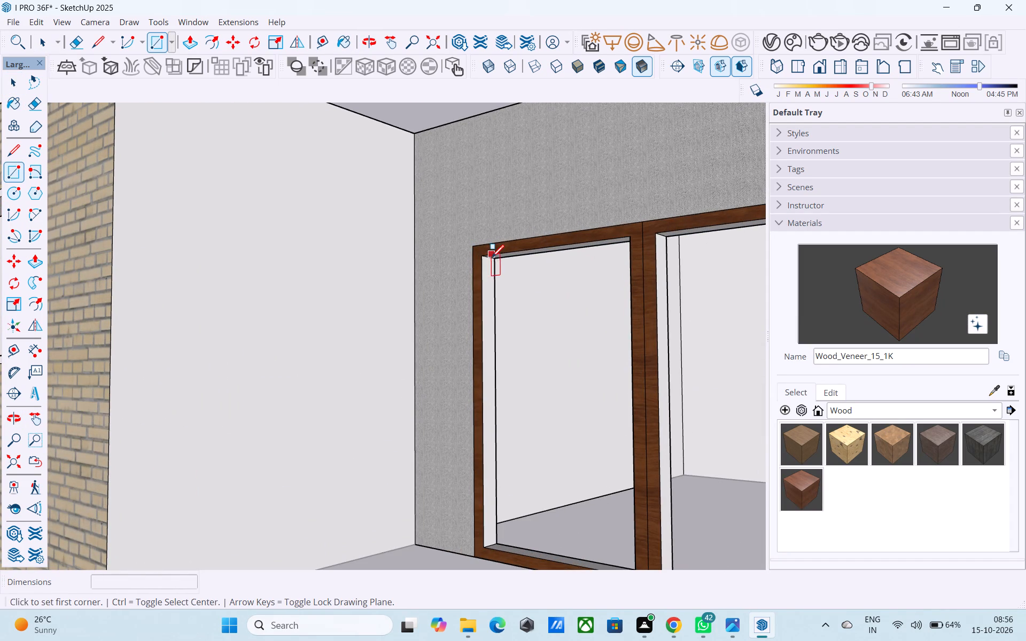
pyautogui.click(493, 262)
pyautogui.scroll(-2, 493, 262)
pyautogui.scroll(1, 493, 262)
pyautogui.scroll(-6, 494, 262)
pyautogui.moveTo(516, 331); pyautogui.dragTo(531, 342, button='middle')
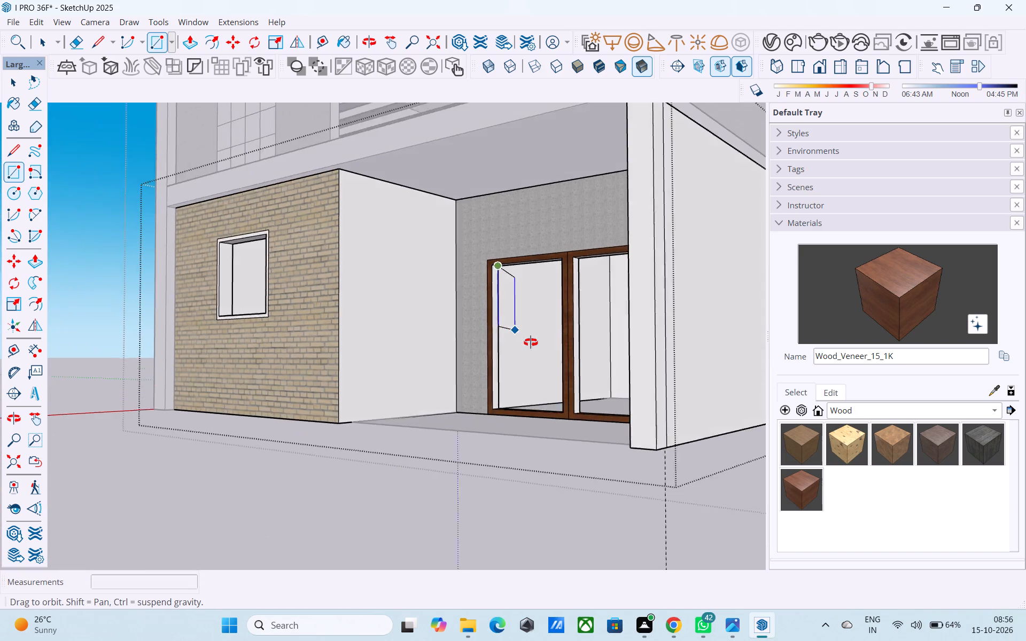
pyautogui.moveTo(531, 342); pyautogui.dragTo(758, 447, button='middle')
pyautogui.scroll(6, 604, 416)
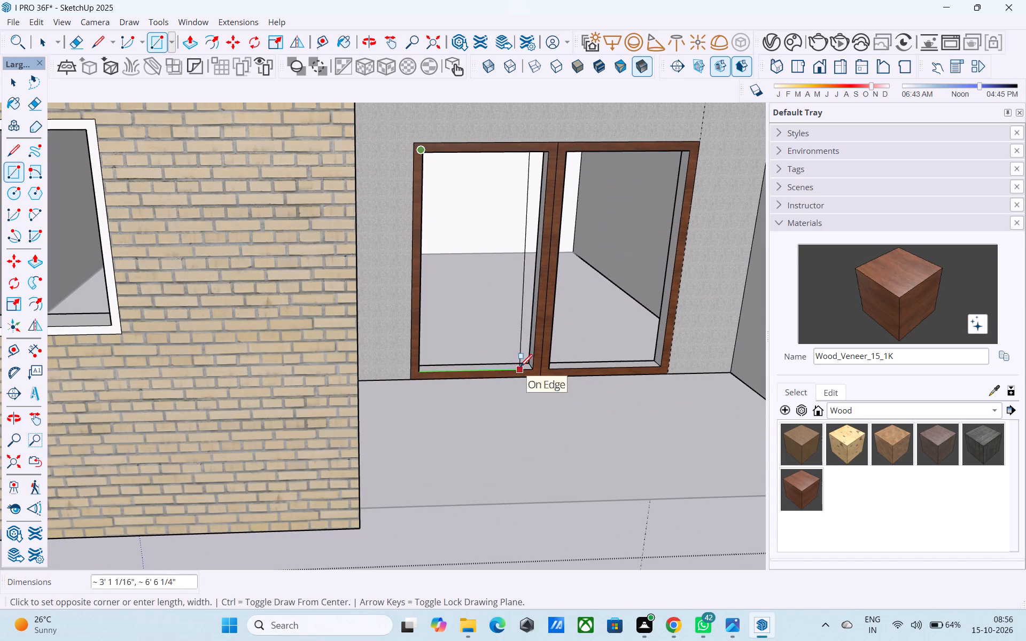
pyautogui.click(524, 363)
# Draw a rectangle filling the right opening of the porch door frame between its opposite inner corners.
pyautogui.moveTo(656, 241); pyautogui.dragTo(655, 223, button='middle')
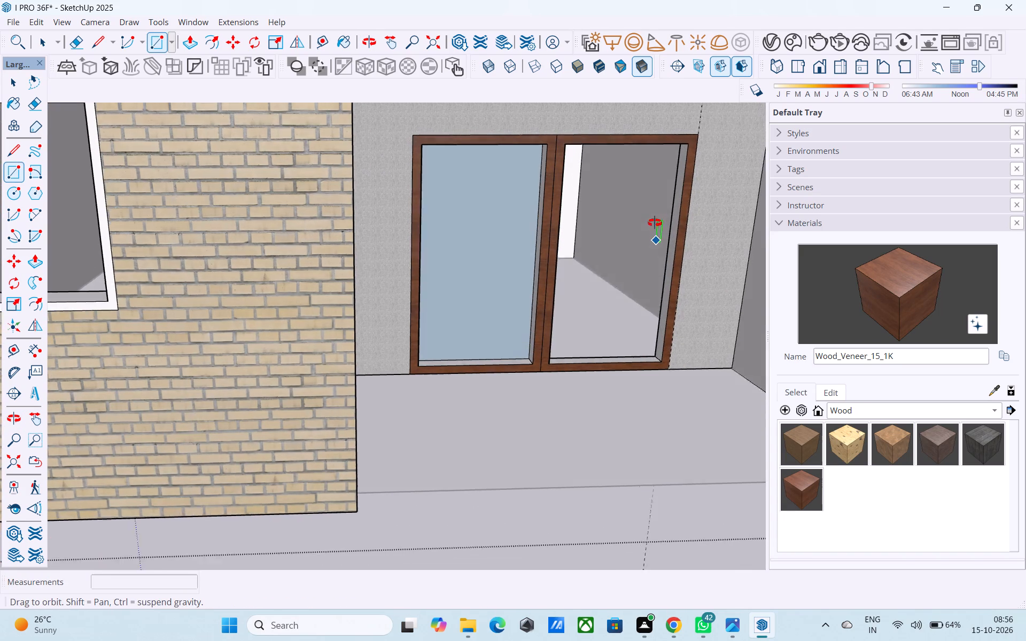
pyautogui.moveTo(655, 223); pyautogui.dragTo(665, 183, button='middle')
pyautogui.moveTo(678, 145); pyautogui.dragTo(683, 192, button='middle')
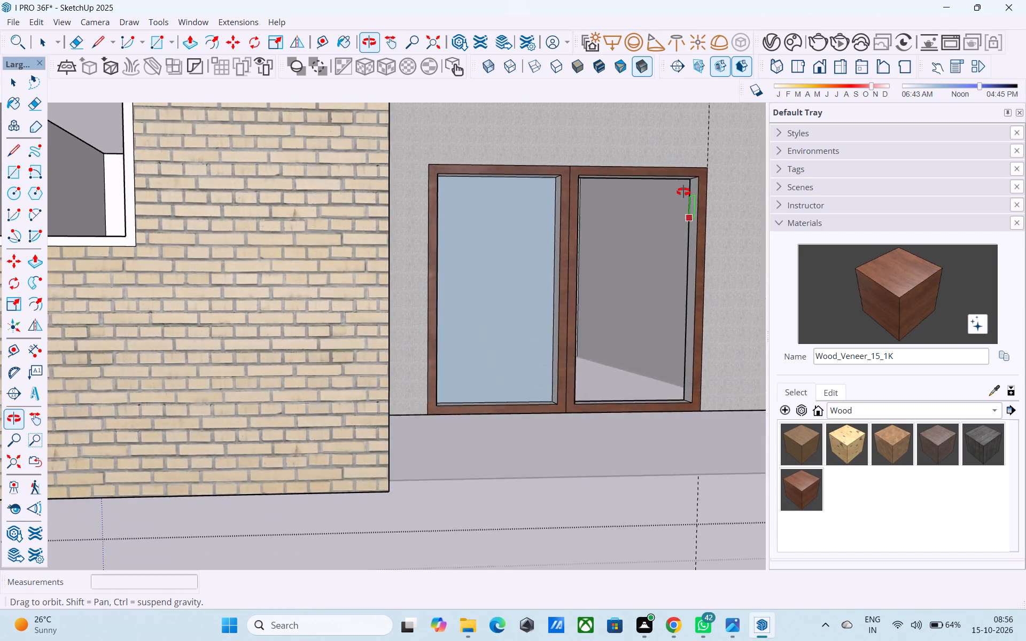
pyautogui.moveTo(683, 192); pyautogui.dragTo(679, 178, button='middle')
pyautogui.scroll(6, 680, 174)
pyautogui.click(699, 171)
pyautogui.scroll(-11, 699, 171)
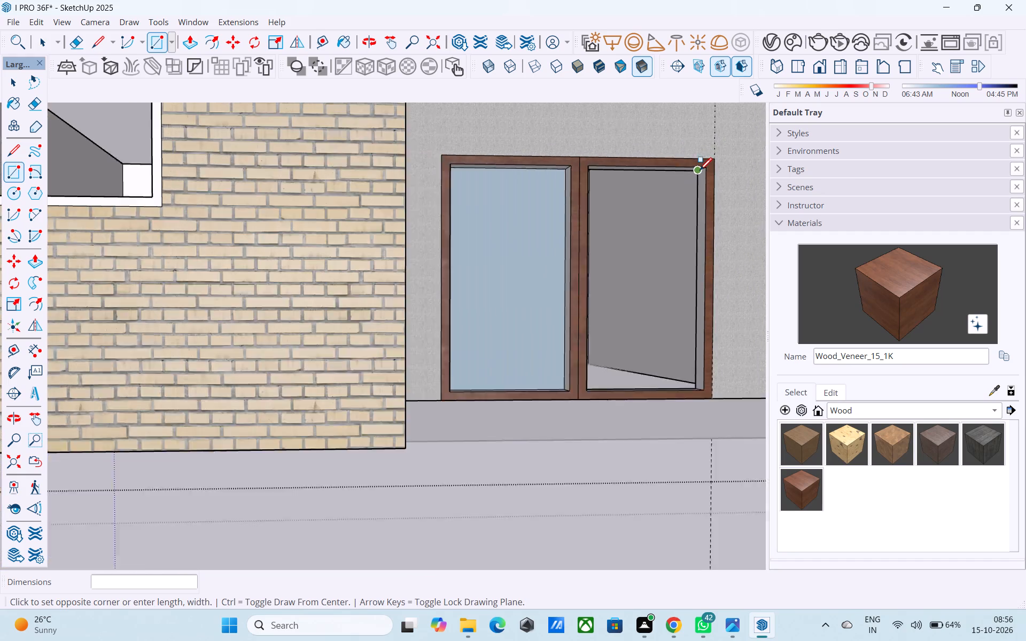
pyautogui.scroll(-1, 699, 171)
pyautogui.moveTo(687, 217); pyautogui.dragTo(568, 294, button='middle')
pyautogui.scroll(8, 559, 357)
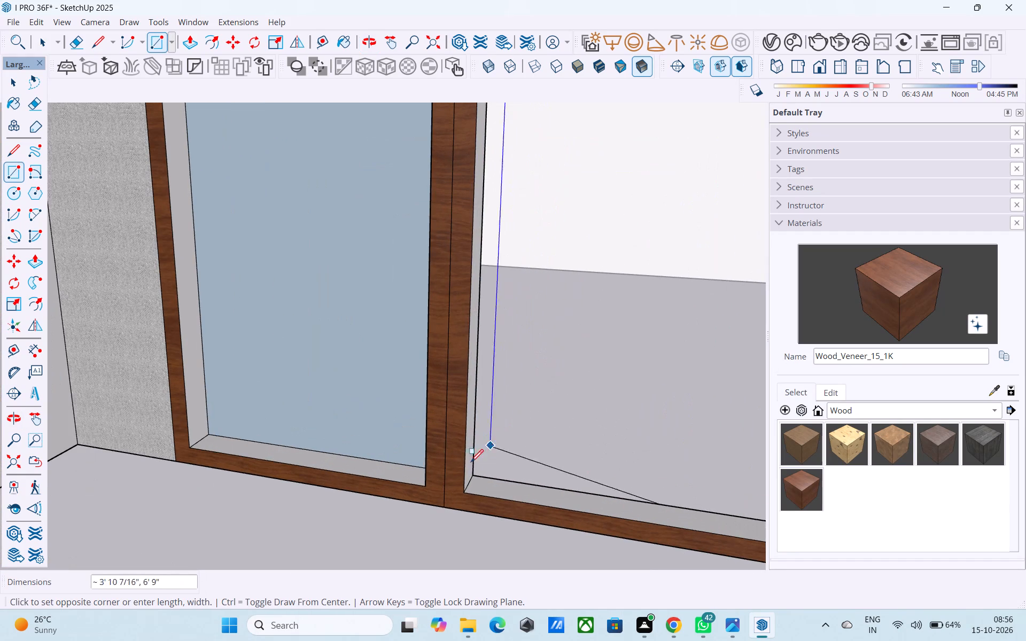
pyautogui.click(473, 476)
pyautogui.scroll(-10, 529, 443)
pyautogui.press('space')
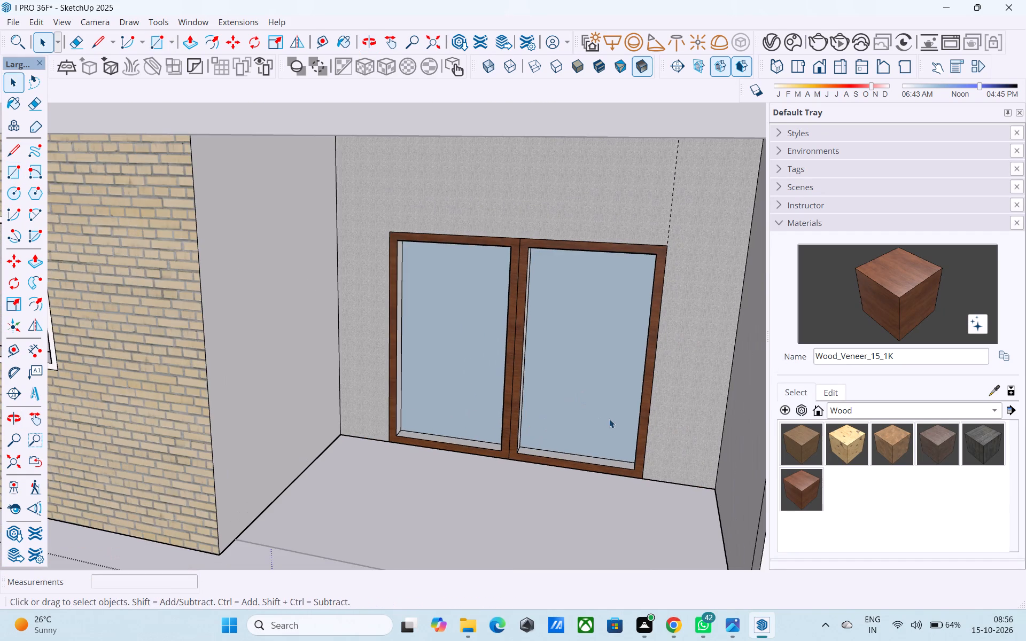
# Paint both porch door panels with Glass_Basic_01 from the Glass collection.
pyautogui.moveTo(609, 419); pyautogui.dragTo(621, 415, button='middle')
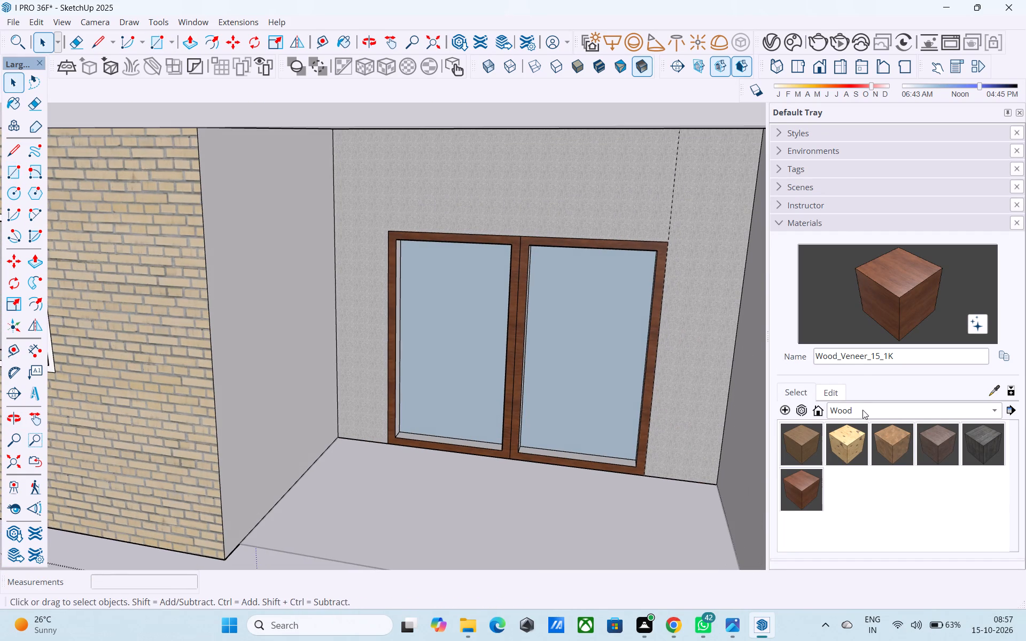
pyautogui.click(862, 410)
pyautogui.click(850, 295)
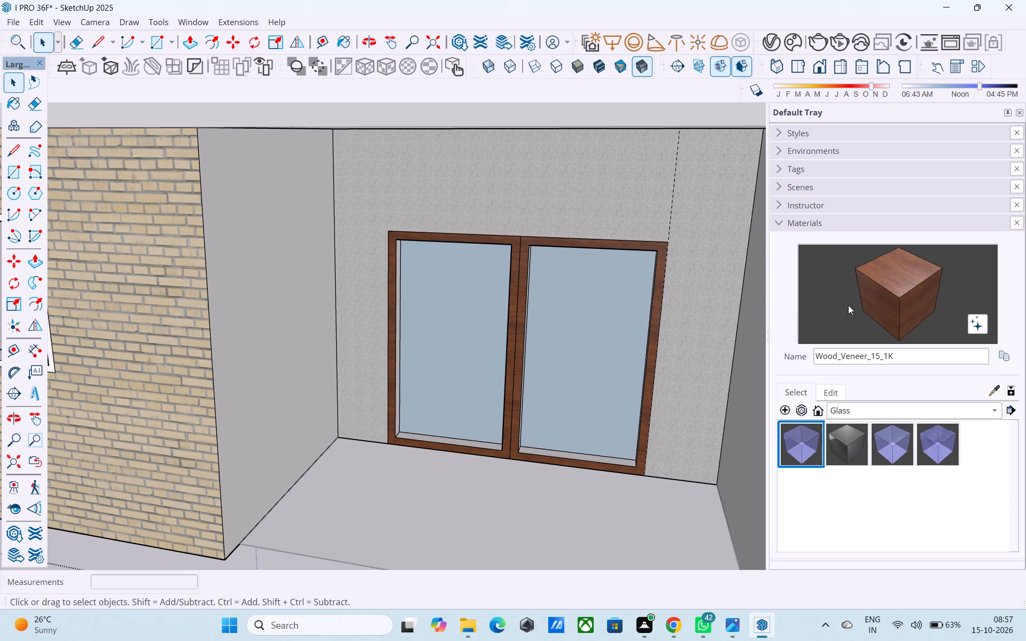
pyautogui.click(810, 447)
pyautogui.click(629, 350)
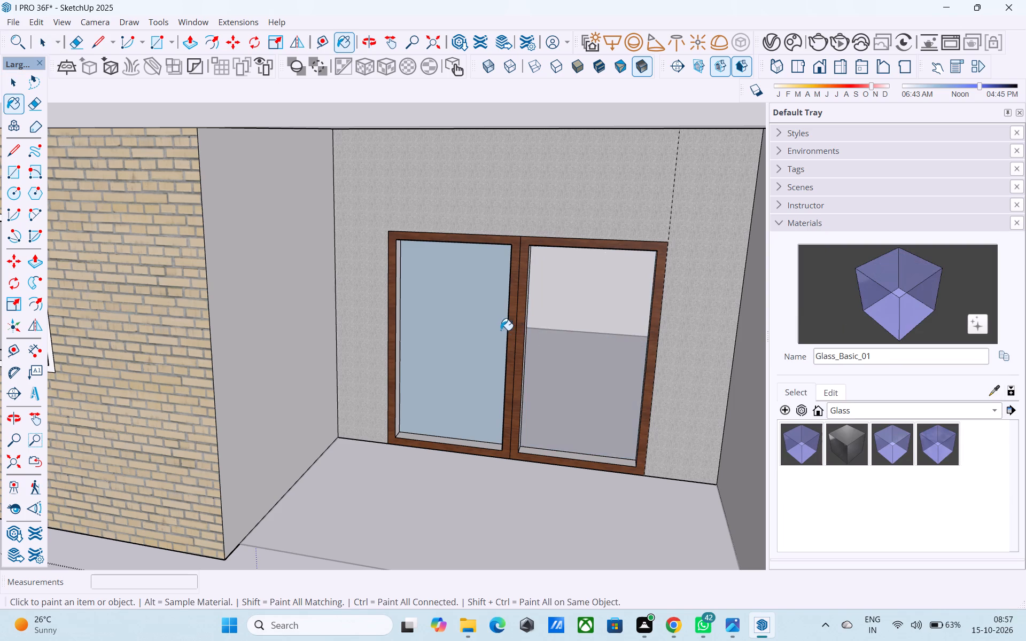
pyautogui.click(492, 329)
# Leave the ground-floor group and save the model.
pyautogui.scroll(-6, 501, 337)
pyautogui.moveTo(502, 338); pyautogui.dragTo(509, 346, button='middle')
pyautogui.scroll(-8, 511, 346)
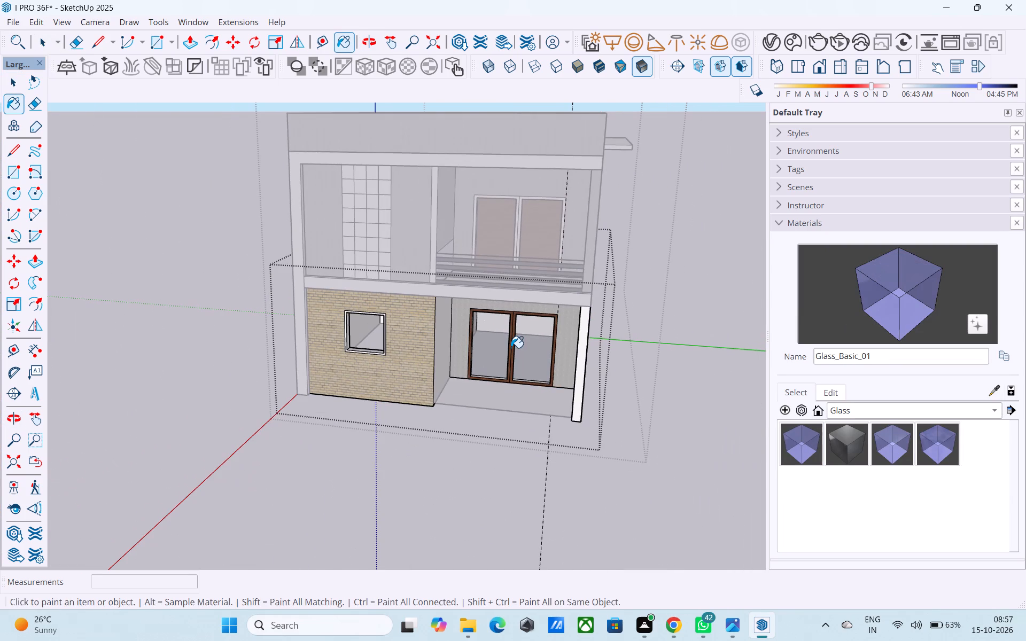
pyautogui.press('space')
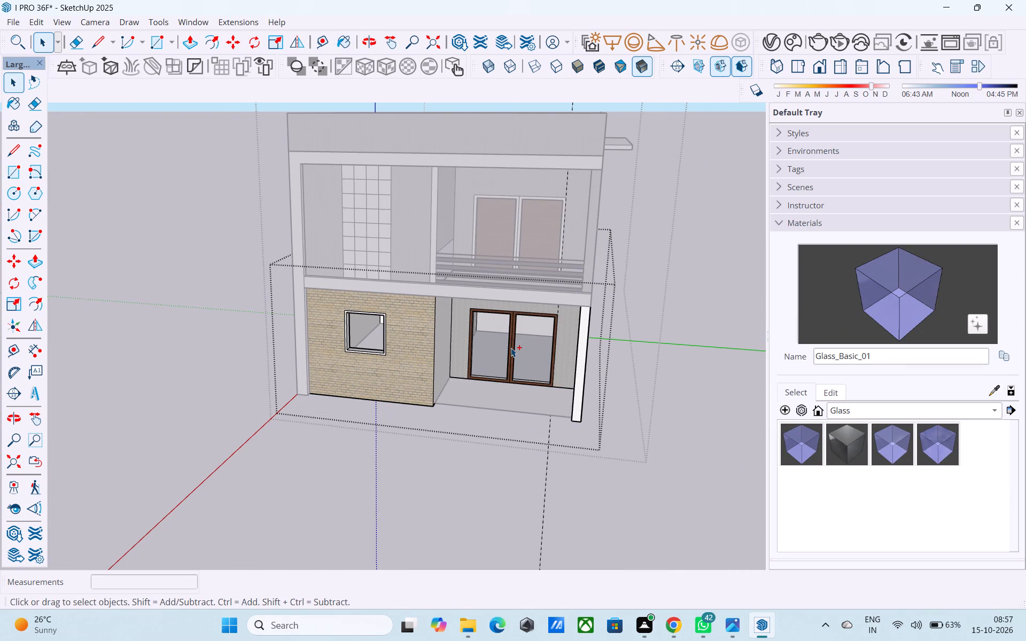
pyautogui.hotkey('ctrl', 's')
pyautogui.scroll(-4, 511, 348)
pyautogui.press('space')
pyautogui.click(595, 335)
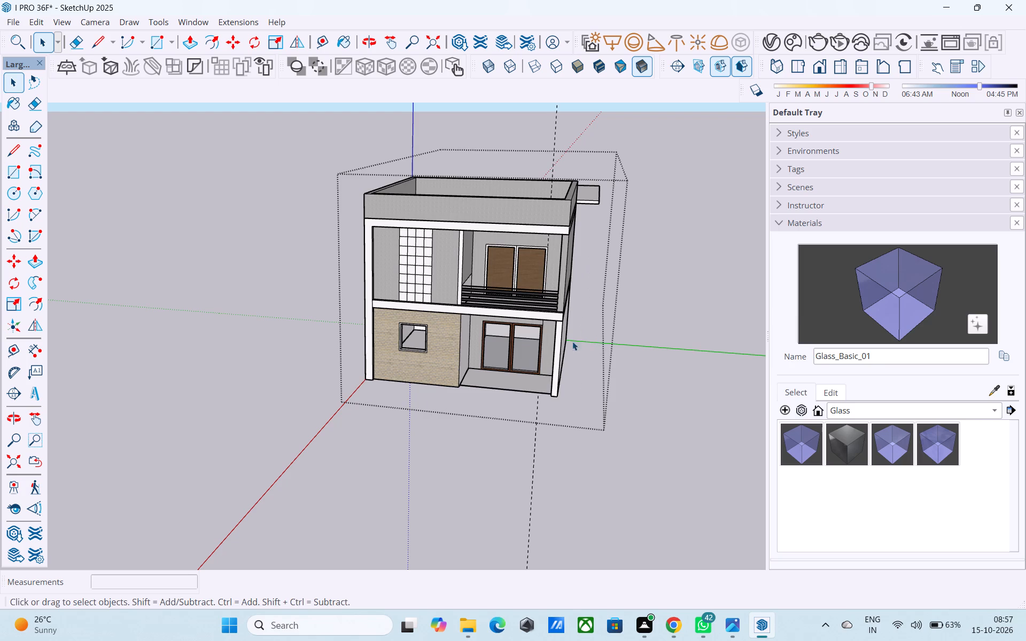
pyautogui.middleClick(496, 348)
pyautogui.hotkey('ctrl', 's')
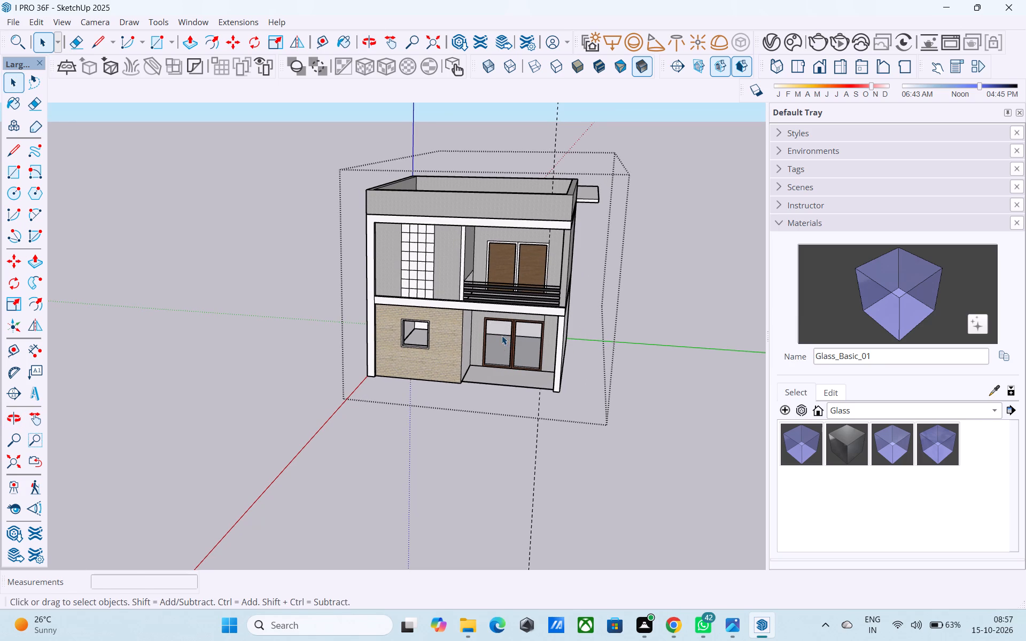
# Examine the whole building from the front, the side and above the roof.
pyautogui.moveTo(502, 335); pyautogui.dragTo(572, 365, button='middle')
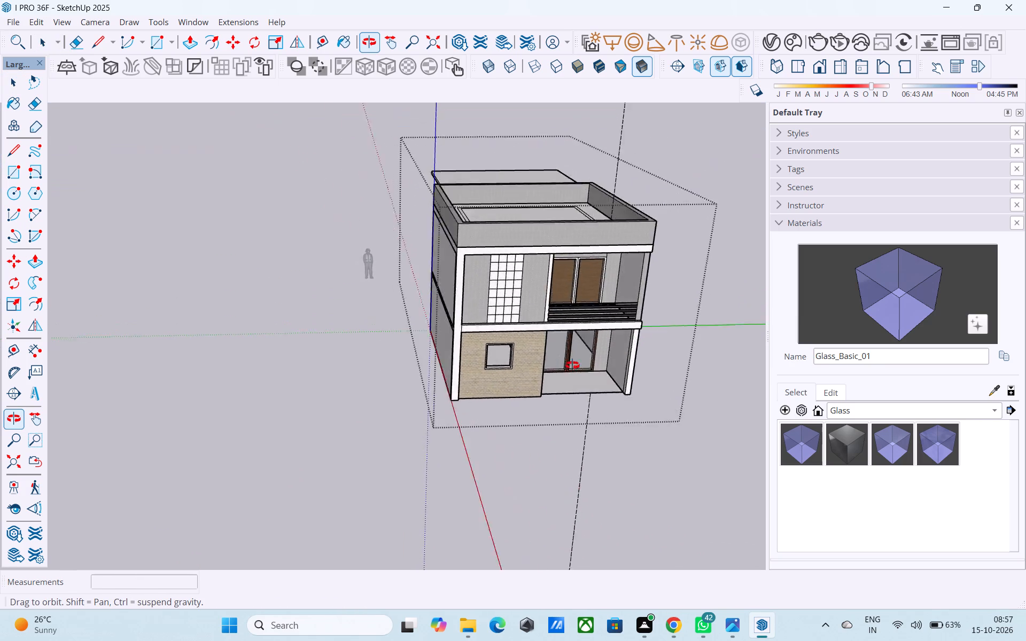
pyautogui.moveTo(572, 365); pyautogui.dragTo(294, 464, button='middle')
pyautogui.click(509, 283)
pyautogui.press('Delete')
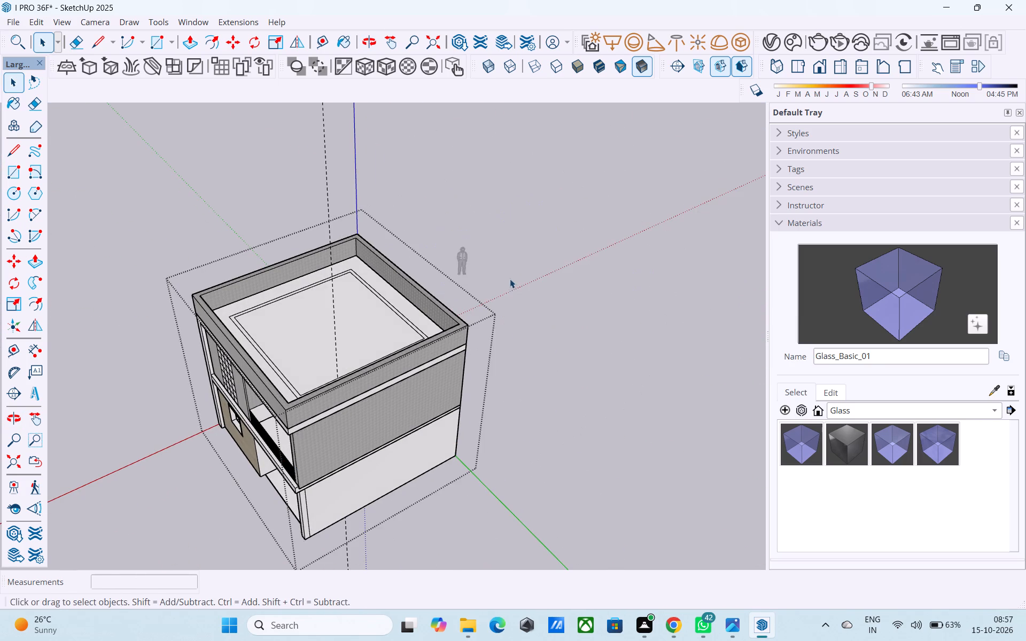
pyautogui.scroll(-4, 499, 295)
pyautogui.moveTo(480, 335); pyautogui.dragTo(658, 205, button='middle')
pyautogui.moveTo(431, 357); pyautogui.dragTo(477, 326, button='middle')
pyautogui.press('space')
pyautogui.moveTo(488, 322); pyautogui.dragTo(542, 283, button='middle')
pyautogui.scroll(8, 523, 290)
pyautogui.moveTo(485, 305); pyautogui.dragTo(484, 338, button='middle')
pyautogui.scroll(-1, 484, 338)
pyautogui.press('s')
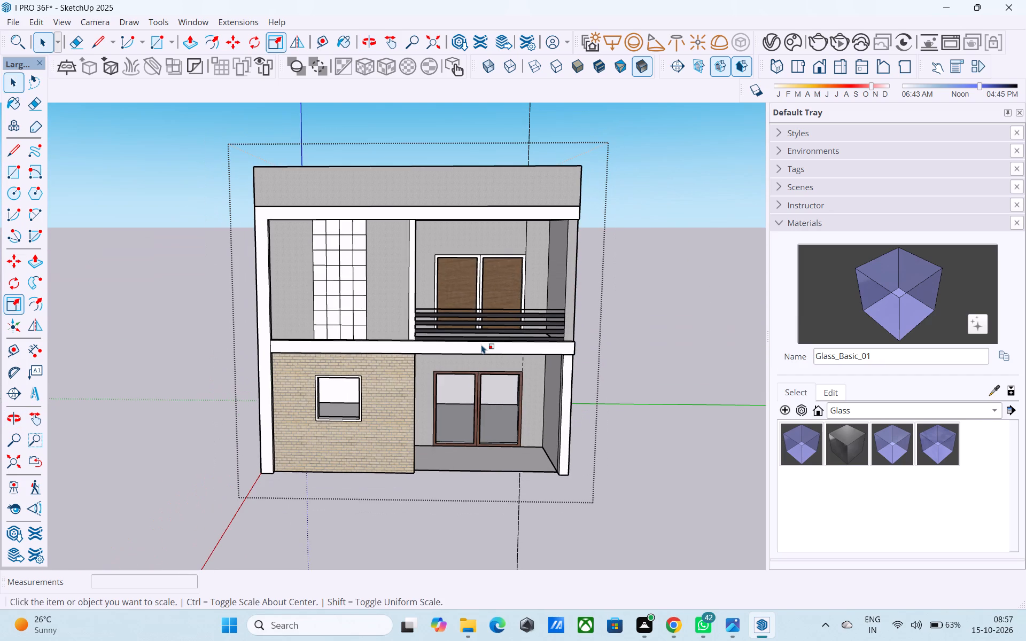
pyautogui.scroll(-2, 481, 345)
pyautogui.press('space')
pyautogui.moveTo(454, 334); pyautogui.dragTo(468, 396, button='middle')
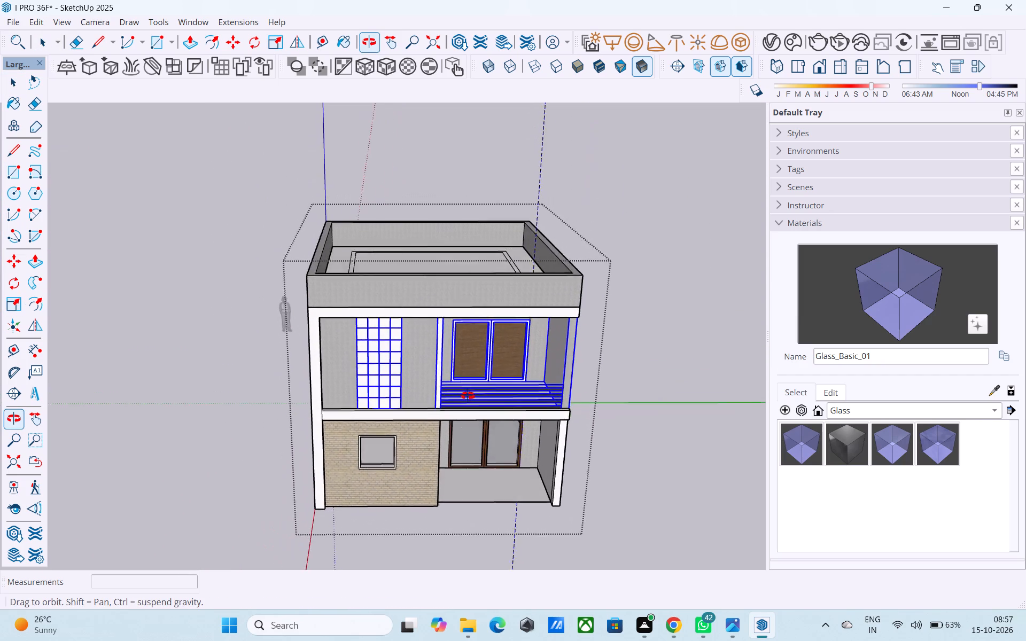
pyautogui.moveTo(468, 396); pyautogui.dragTo(447, 468, button='middle')
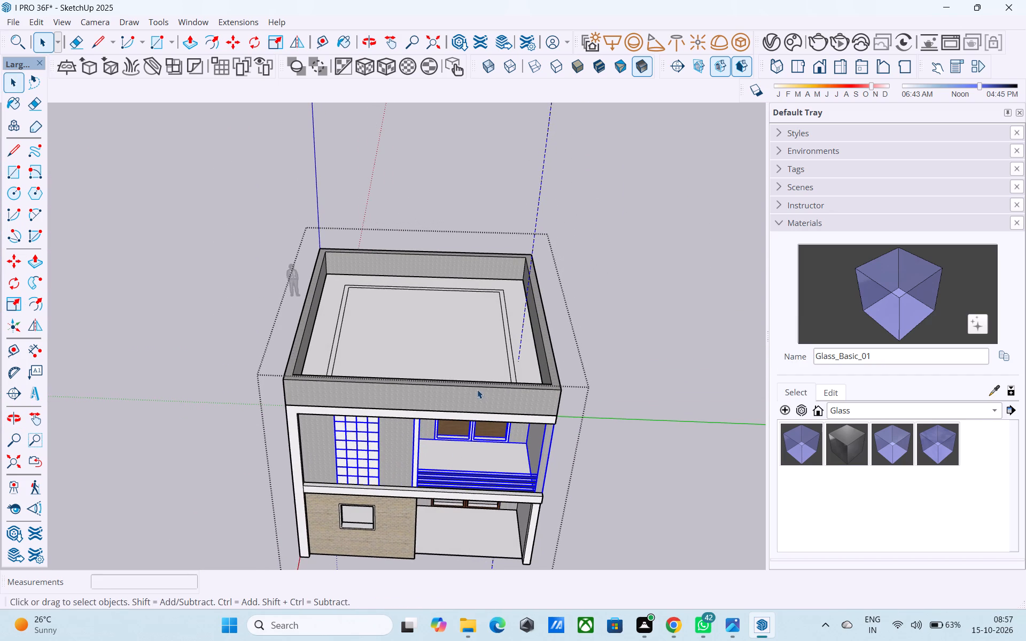
# Leave the enclosing building group and look over the front elevation.
pyautogui.click(634, 359)
pyautogui.moveTo(417, 392); pyautogui.dragTo(88, 484, button='middle')
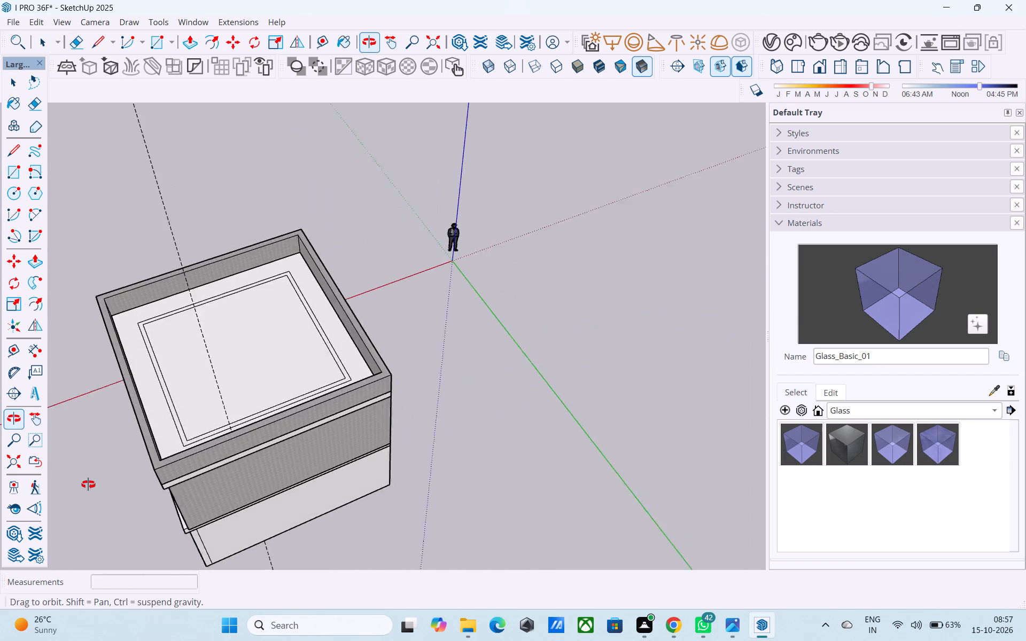
pyautogui.moveTo(88, 484); pyautogui.dragTo(429, 248, button='middle')
pyautogui.moveTo(429, 248); pyautogui.dragTo(364, 256, button='middle')
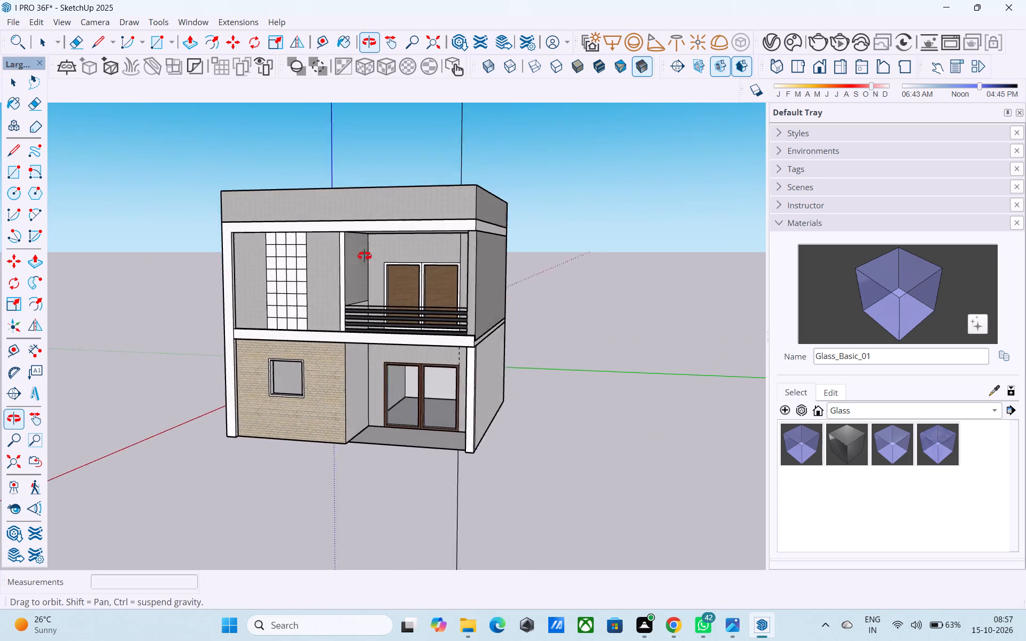
pyautogui.moveTo(364, 256); pyautogui.dragTo(346, 247, button='middle')
pyautogui.scroll(1, 327, 252)
pyautogui.scroll(-1, 347, 250)
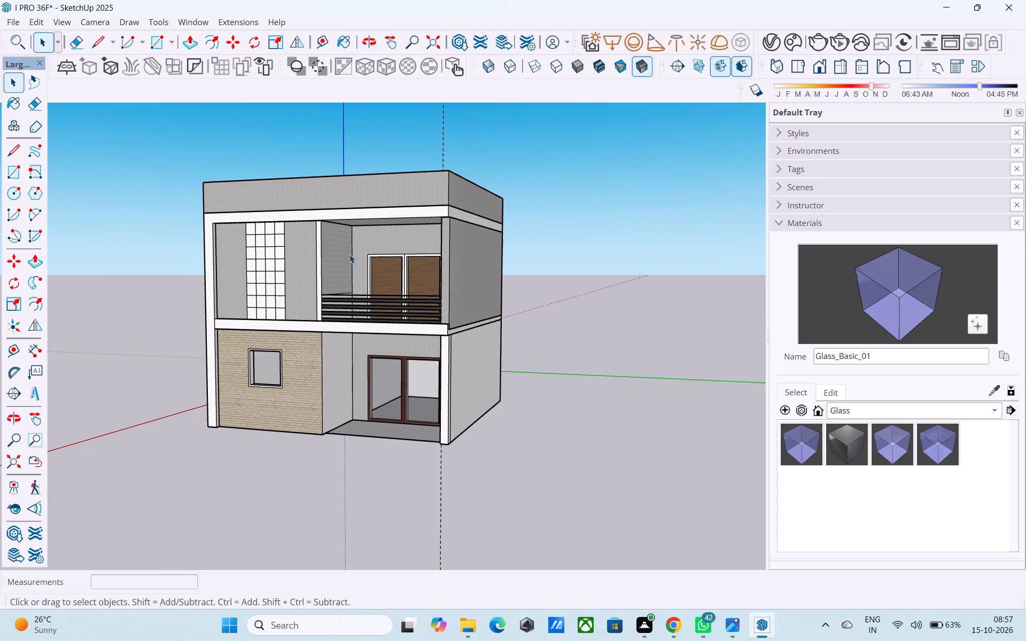
pyautogui.moveTo(325, 282); pyautogui.dragTo(375, 293, button='middle')
pyautogui.moveTo(452, 299); pyautogui.dragTo(492, 284, button='middle')
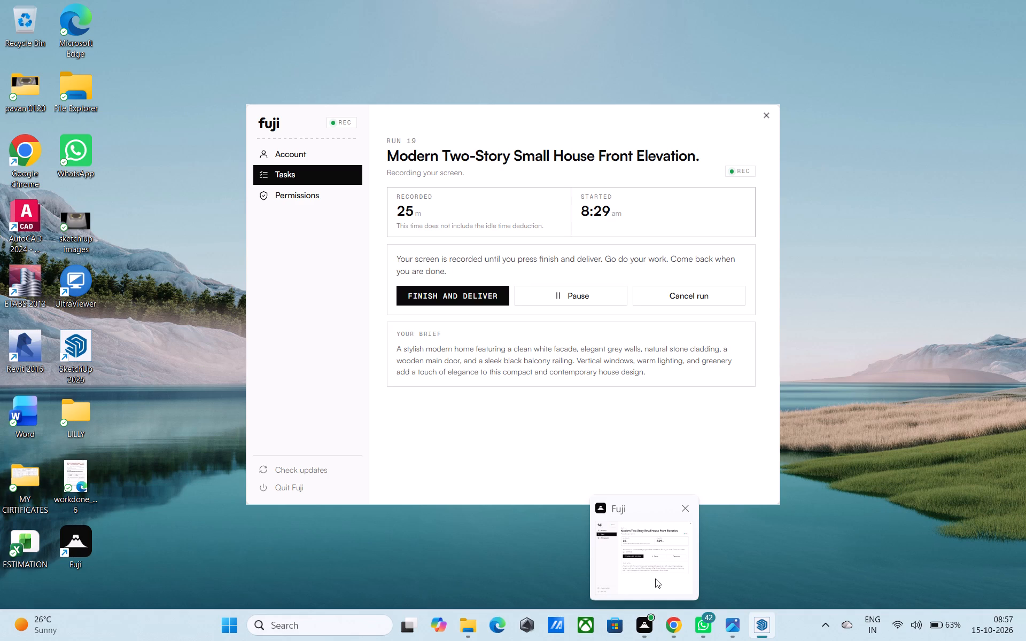
pyautogui.moveTo(525, 329); pyautogui.dragTo(493, 310, button='middle')
pyautogui.keyDown('shift'); pyautogui.moveTo(493, 303); pyautogui.dragTo(511, 310, button='middle'); pyautogui.keyUp('shift')
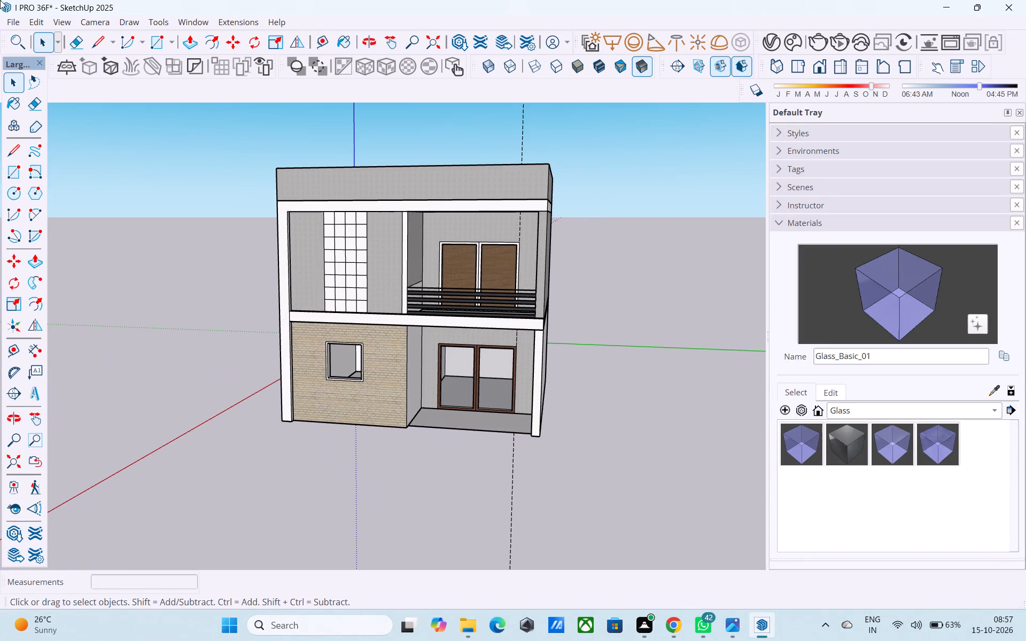
# Import the ornamental grass model Group_1 (1) from Downloads and place it on the balcony beside the door panels.
pyautogui.click(21, 23)
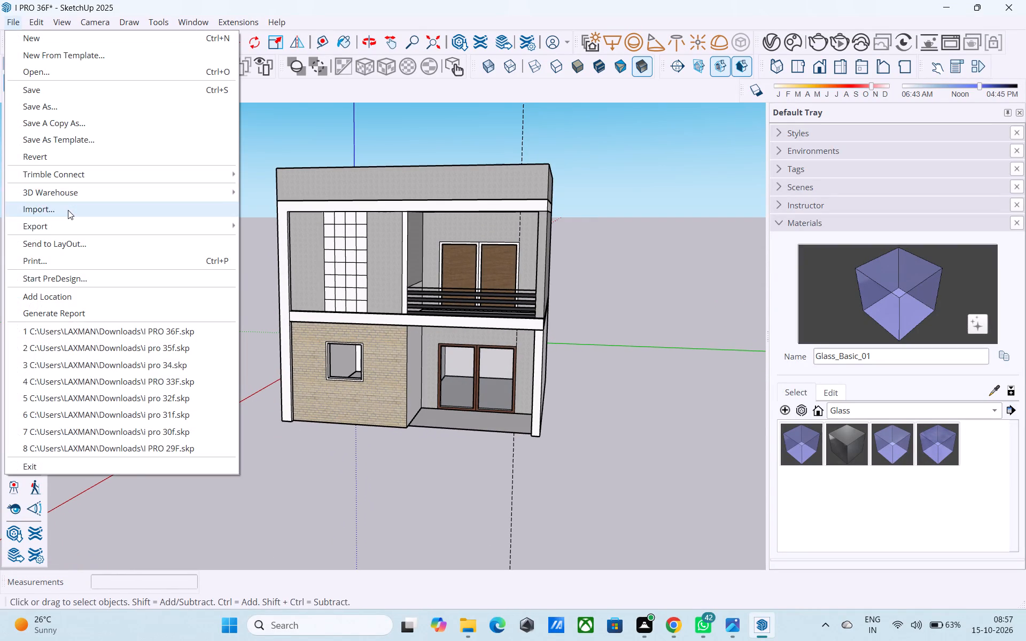
pyautogui.click(68, 210)
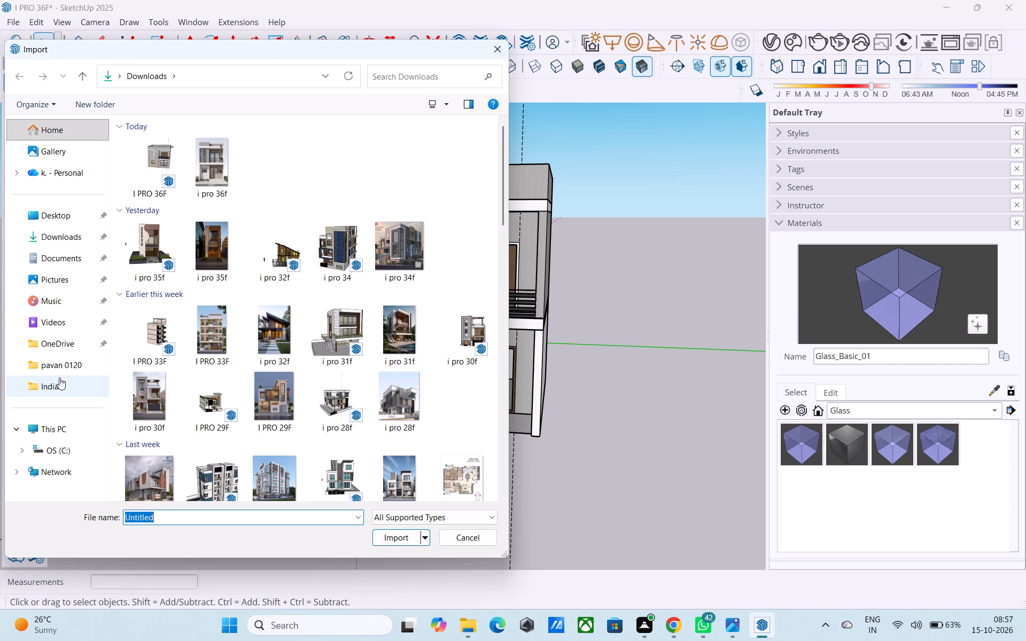
pyautogui.scroll(-4, 222, 342)
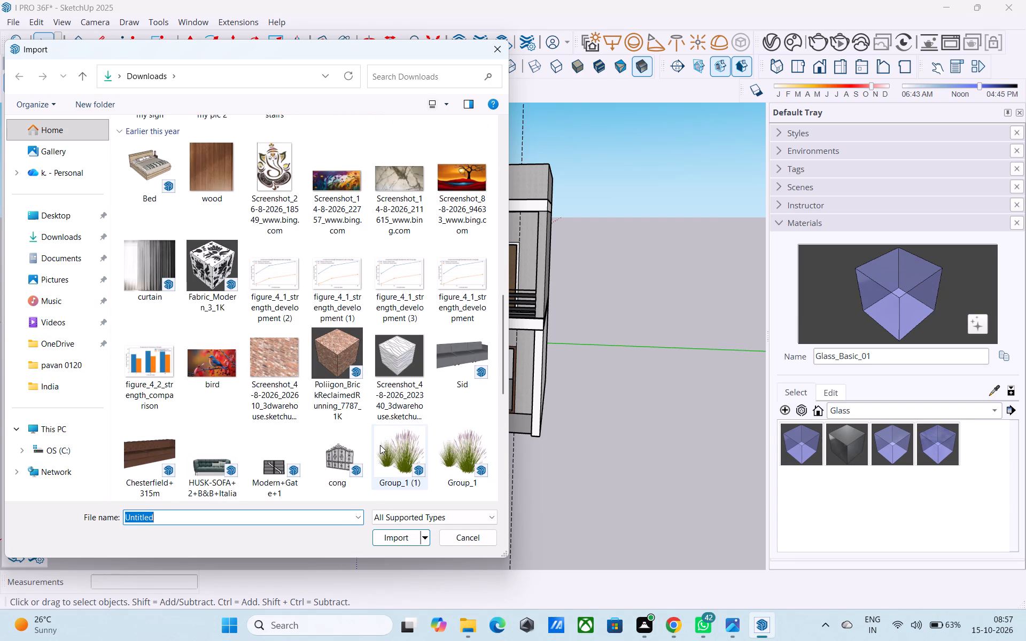
pyautogui.click(380, 445)
pyautogui.click(400, 534)
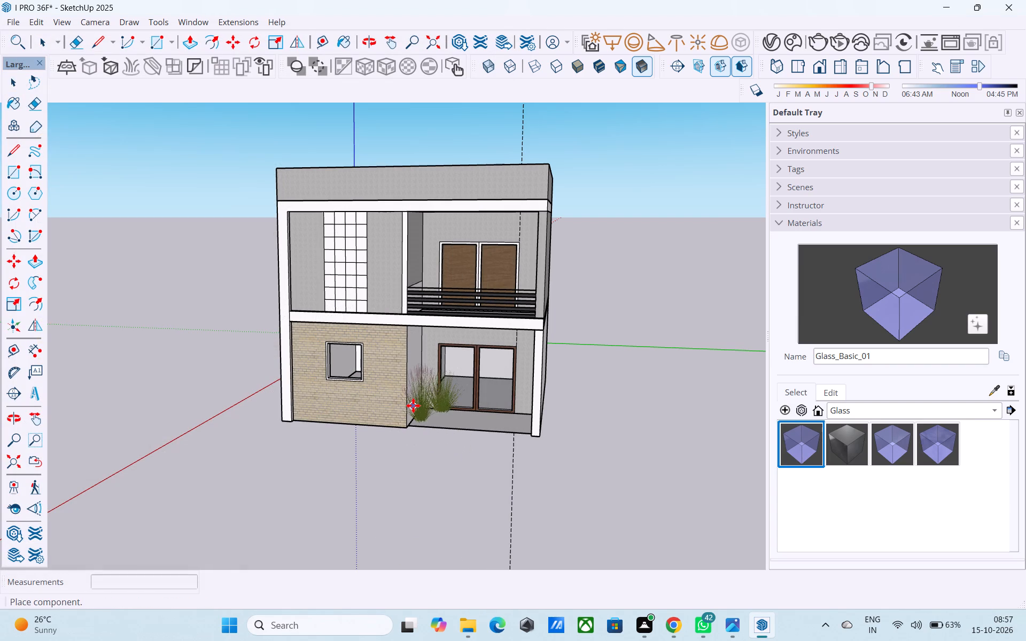
pyautogui.moveTo(425, 390); pyautogui.dragTo(440, 435, button='middle')
pyautogui.scroll(4, 518, 370)
pyautogui.moveTo(520, 359); pyautogui.dragTo(520, 361, button='middle')
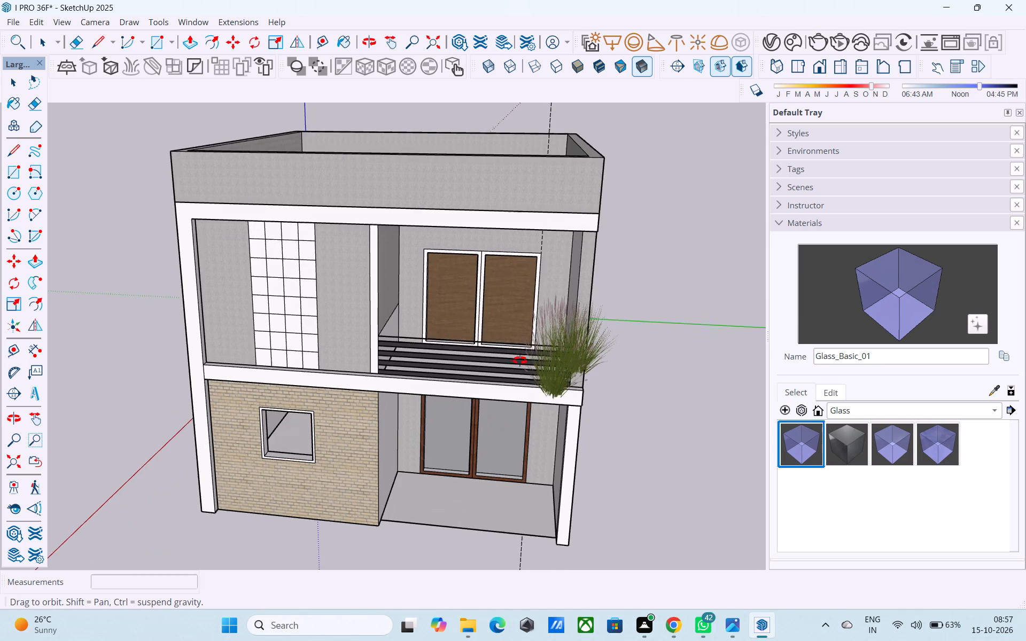
pyautogui.moveTo(520, 361); pyautogui.dragTo(597, 417, button='middle')
pyautogui.scroll(2, 510, 319)
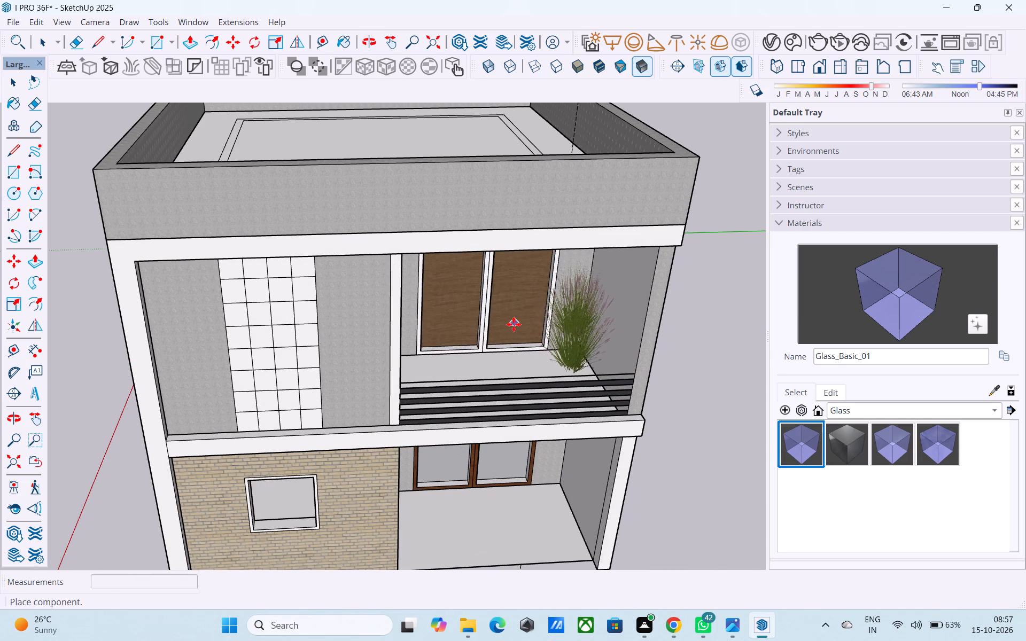
pyautogui.click(512, 325)
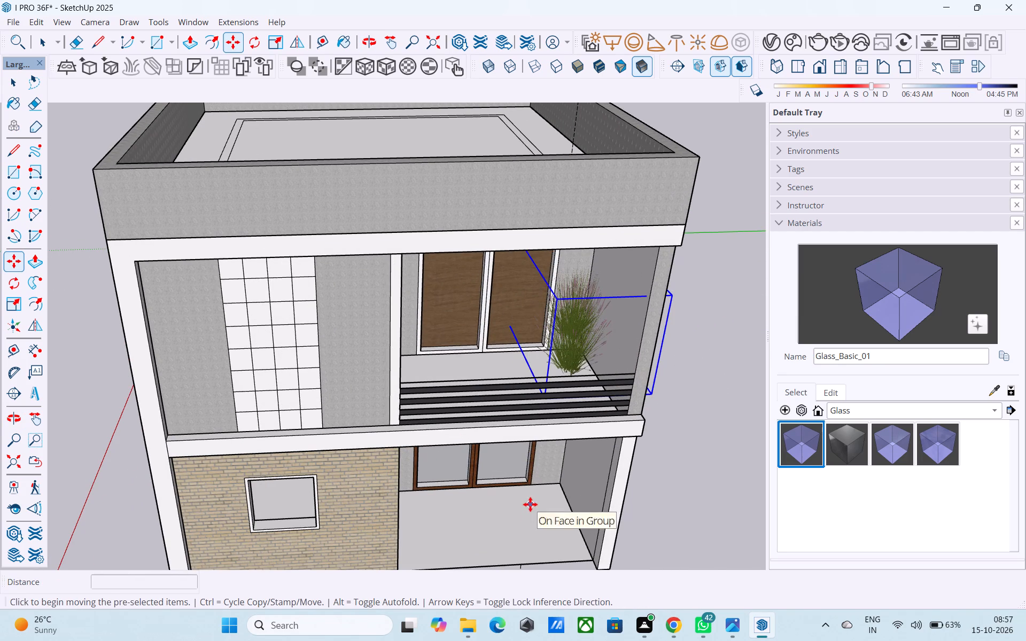
# Copy the ornamental grass from the balcony down onto the ground-floor porch beside the glazed doors, and save the model.
pyautogui.press('m')
pyautogui.click(580, 349)
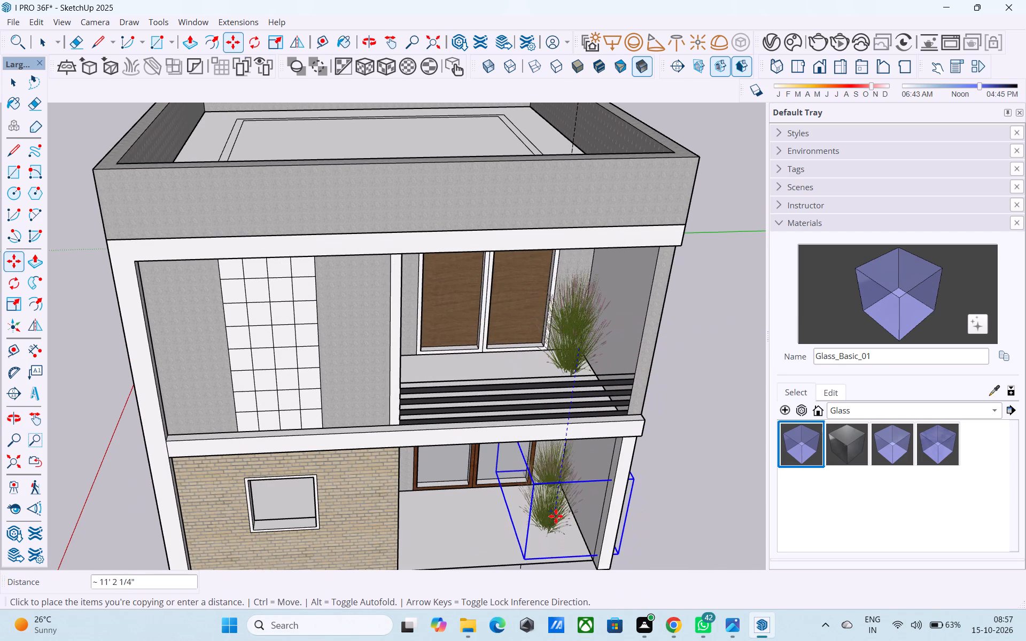
pyautogui.click(556, 515)
pyautogui.press('space')
pyautogui.scroll(1, 556, 514)
pyautogui.moveTo(556, 514); pyautogui.dragTo(500, 444, button='middle')
pyautogui.scroll(-12, 486, 423)
pyautogui.press('space')
pyautogui.click(597, 413)
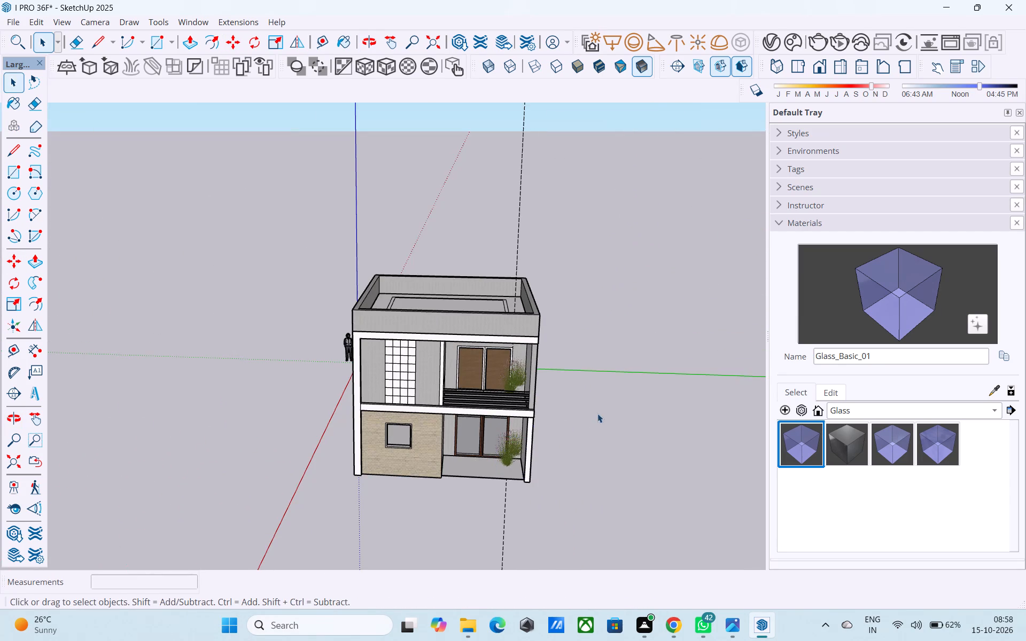
pyautogui.moveTo(553, 441); pyautogui.dragTo(555, 433, button='middle')
pyautogui.scroll(-1, 554, 432)
pyautogui.middleClick(552, 432)
pyautogui.hotkey('ctrl', 's')
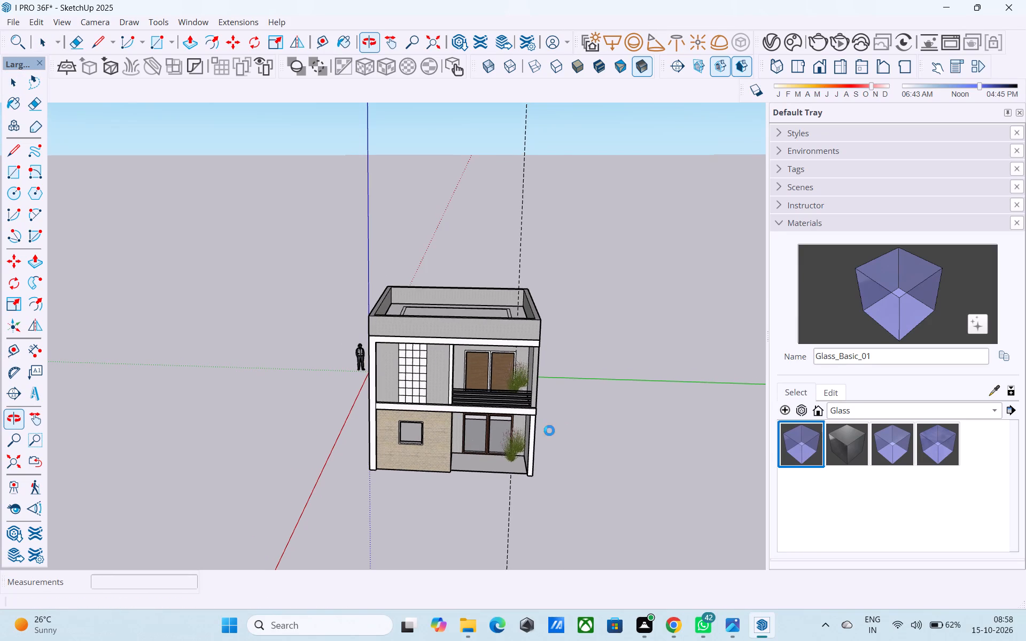
# Examine the whole front elevation from raised and eye-level viewpoints.
pyautogui.moveTo(549, 431); pyautogui.dragTo(553, 416, button='middle')
pyautogui.moveTo(542, 404); pyautogui.dragTo(550, 318, button='middle')
pyautogui.scroll(3, 545, 319)
pyautogui.scroll(-3, 542, 319)
pyautogui.moveTo(542, 319); pyautogui.dragTo(542, 338, button='middle')
pyautogui.moveTo(535, 336); pyautogui.dragTo(535, 354, button='middle')
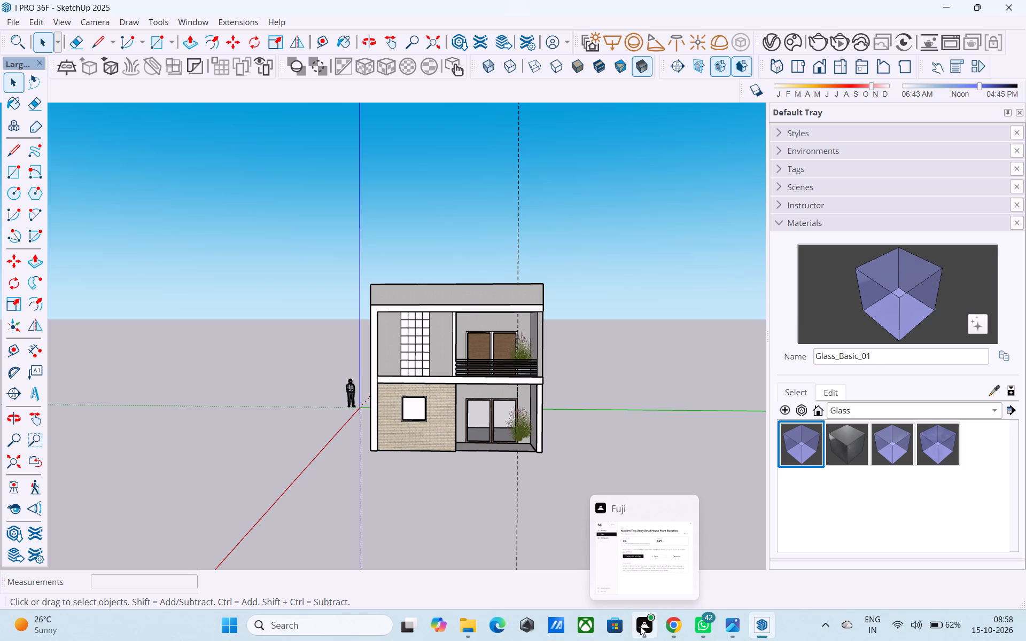
pyautogui.press('space')
# Draw a rectangle about 3' 5" by 3' 4 5/8" corner to corner across the inside of the ground-floor window frame.
pyautogui.moveTo(449, 468); pyautogui.dragTo(426, 448, button='middle')
pyautogui.scroll(8, 409, 394)
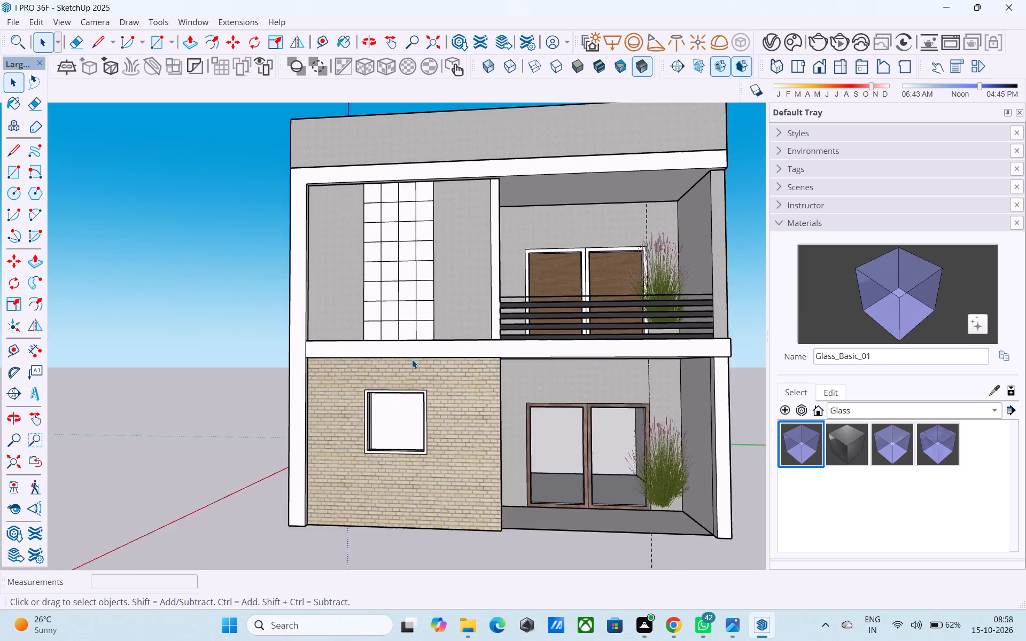
pyautogui.moveTo(400, 372); pyautogui.dragTo(383, 341, button='middle')
pyautogui.press('r')
pyautogui.scroll(8, 360, 396)
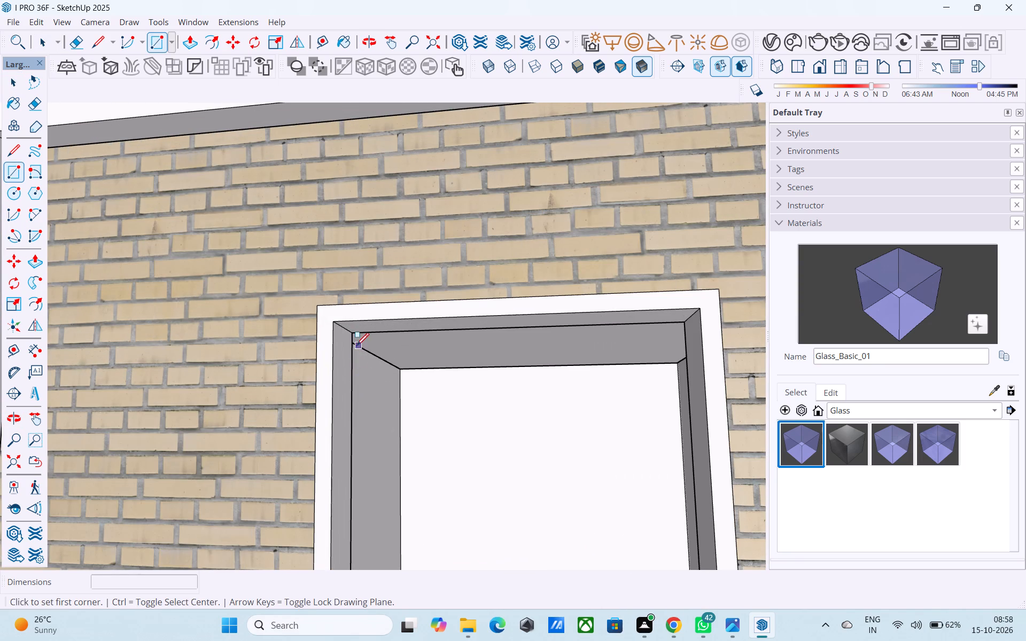
pyautogui.click(354, 335)
pyautogui.keyDown('shift'); pyautogui.moveTo(657, 538); pyautogui.dragTo(697, 491, button='middle'); pyautogui.keyUp('shift')
pyautogui.scroll(-2, 649, 499)
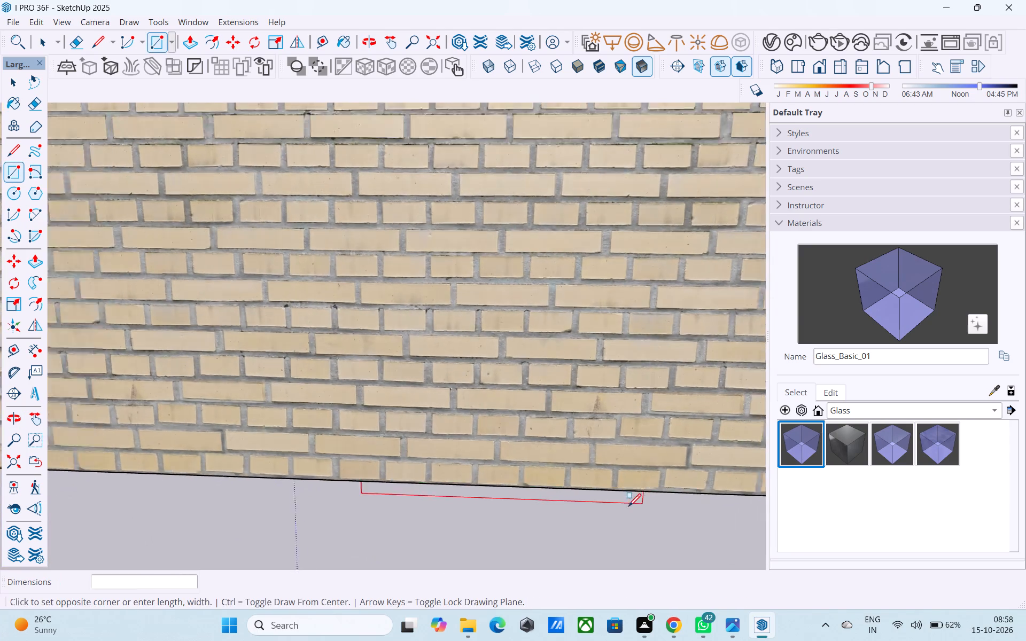
pyautogui.scroll(-9, 628, 507)
pyautogui.keyDown('shift'); pyautogui.moveTo(655, 386); pyautogui.dragTo(573, 556, button='middle'); pyautogui.keyUp('shift')
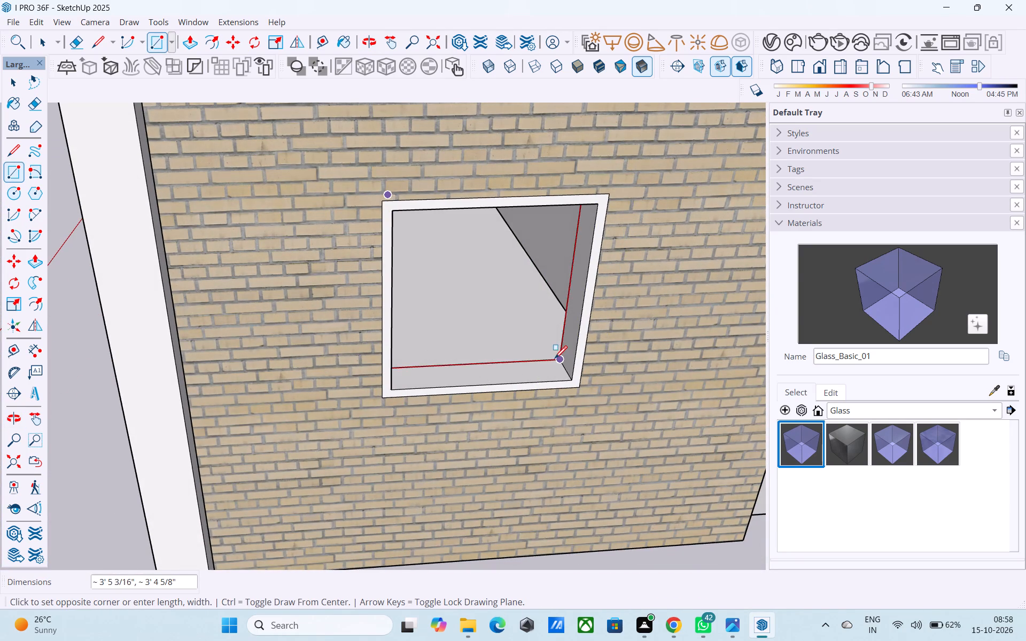
pyautogui.click(555, 359)
# Paint the ground-floor window pane with Glass_Mirror_01 and save the model.
pyautogui.press('space')
pyautogui.click(884, 273)
pyautogui.click(532, 262)
pyautogui.scroll(-2, 534, 283)
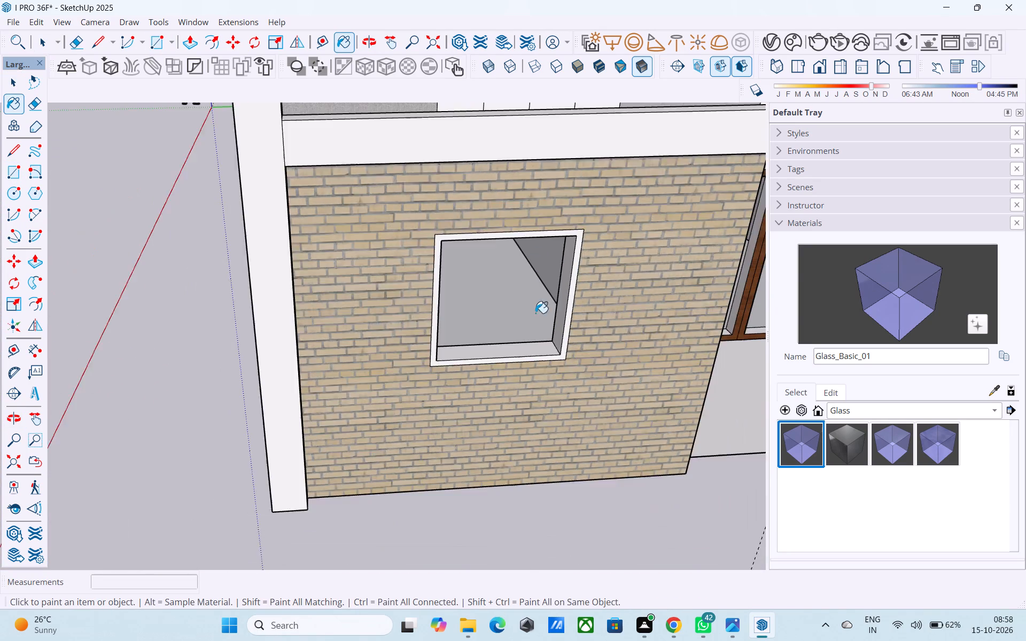
pyautogui.scroll(-6, 535, 313)
pyautogui.click(853, 446)
pyautogui.click(514, 306)
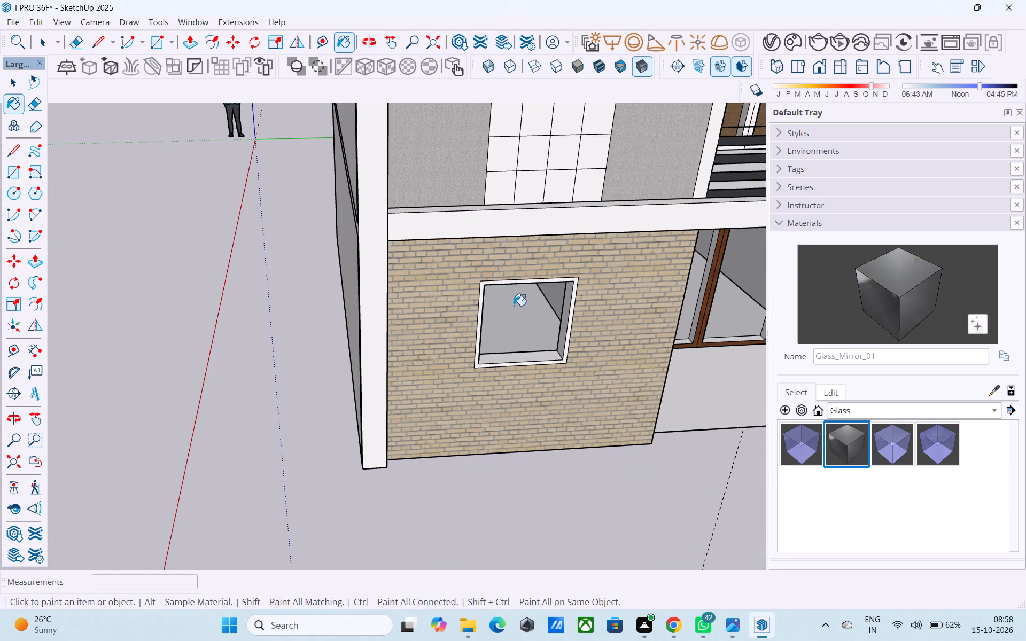
pyautogui.press('space')
pyautogui.moveTo(520, 321); pyautogui.dragTo(431, 216, button='middle')
pyautogui.scroll(-13, 451, 284)
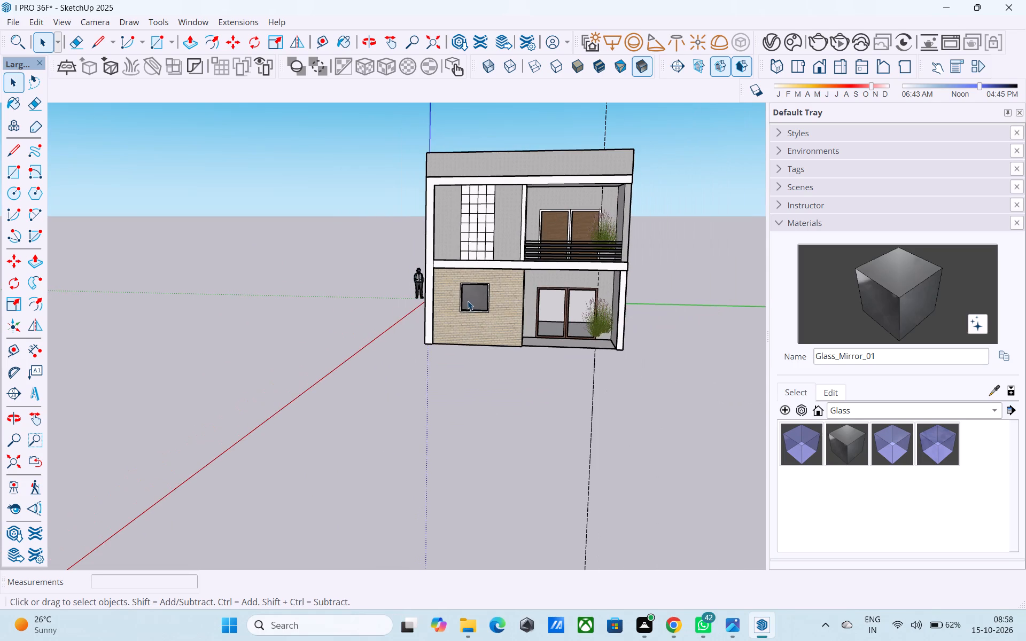
pyautogui.hotkey('ctrl', 's')
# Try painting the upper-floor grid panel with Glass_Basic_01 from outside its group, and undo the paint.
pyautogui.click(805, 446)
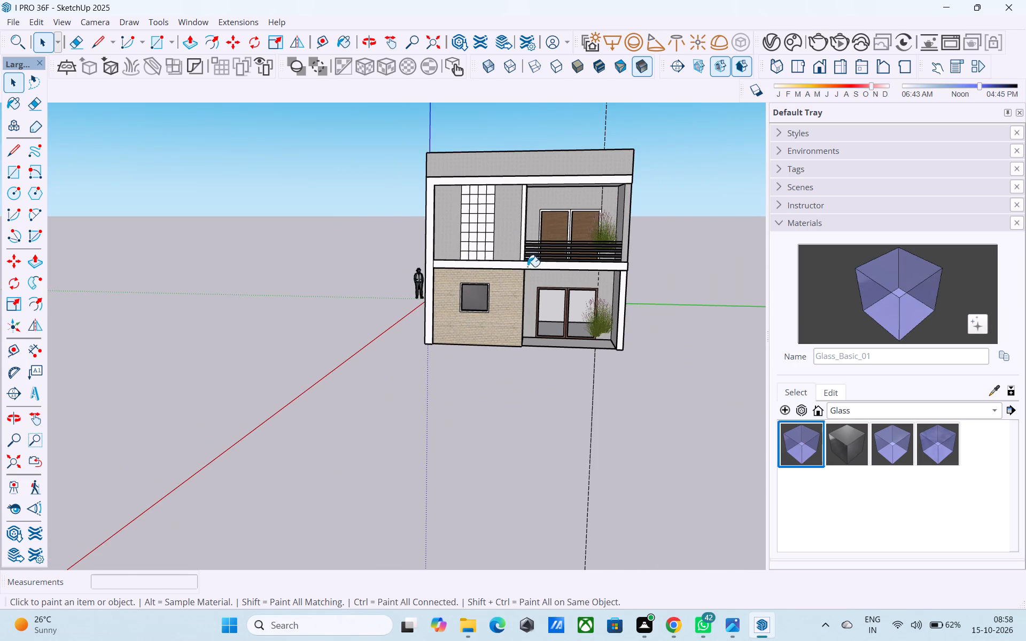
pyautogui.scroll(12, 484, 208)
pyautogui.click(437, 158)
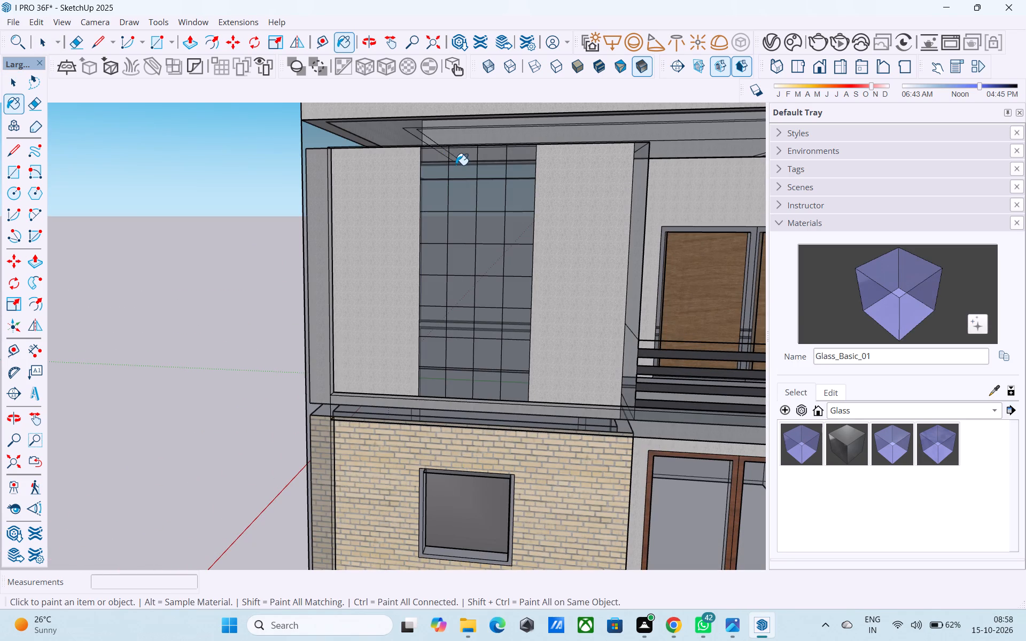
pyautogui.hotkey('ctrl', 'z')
# Open the nested upper-floor group and paint the top two rows of the grid panel's squares with Glass_Mirror_01.
pyautogui.press('space')
pyautogui.doubleClick(456, 165)
pyautogui.click(444, 163)
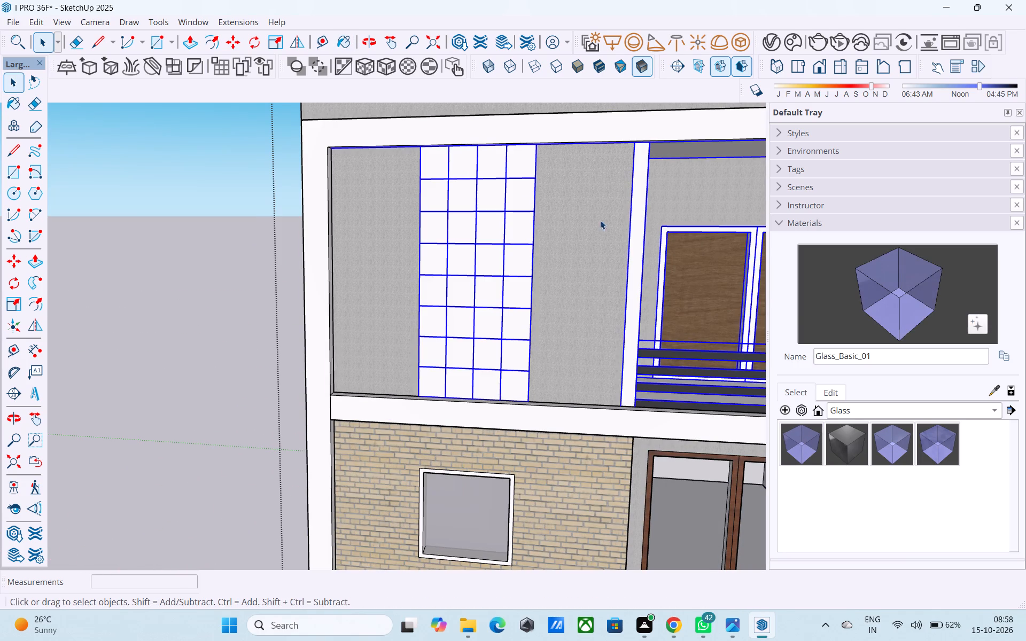
pyautogui.click(509, 211)
pyautogui.doubleClick(469, 180)
pyautogui.click(445, 165)
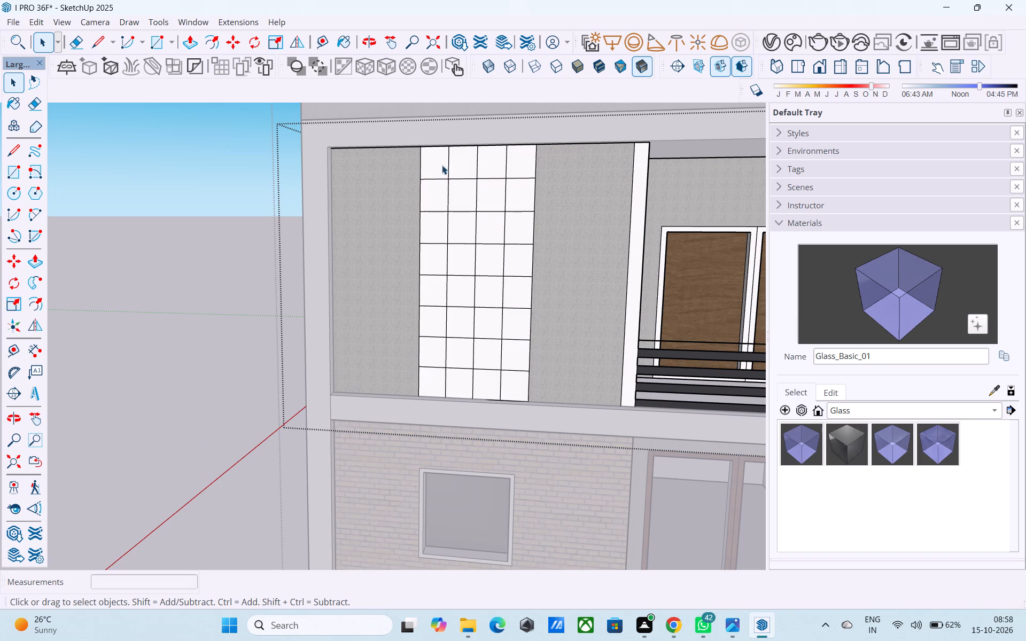
pyautogui.click(838, 437)
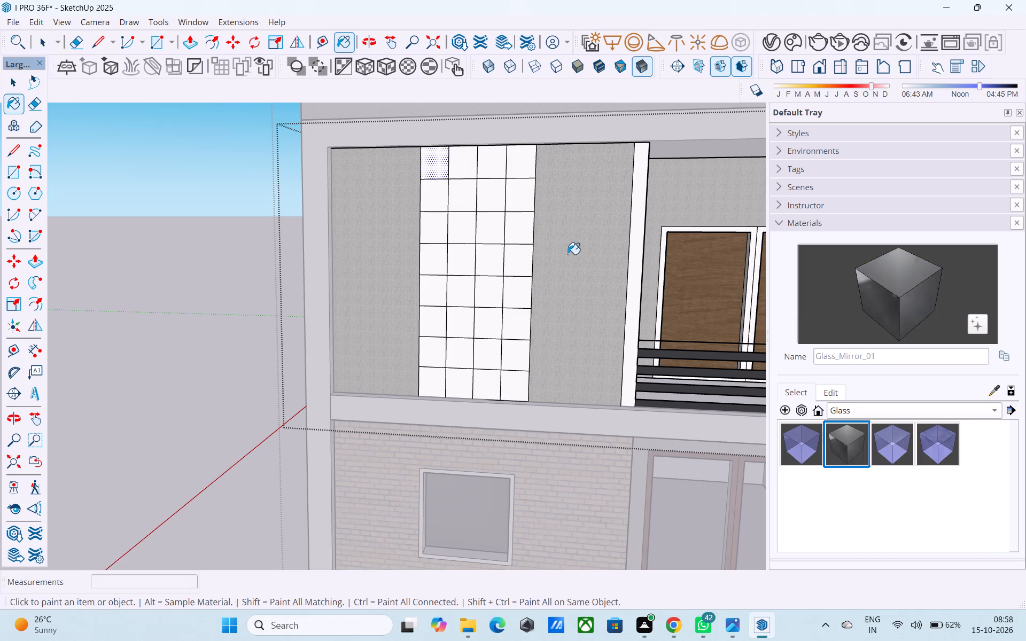
pyautogui.click(434, 167)
pyautogui.click(454, 171)
pyautogui.click(504, 168)
pyautogui.click(518, 165)
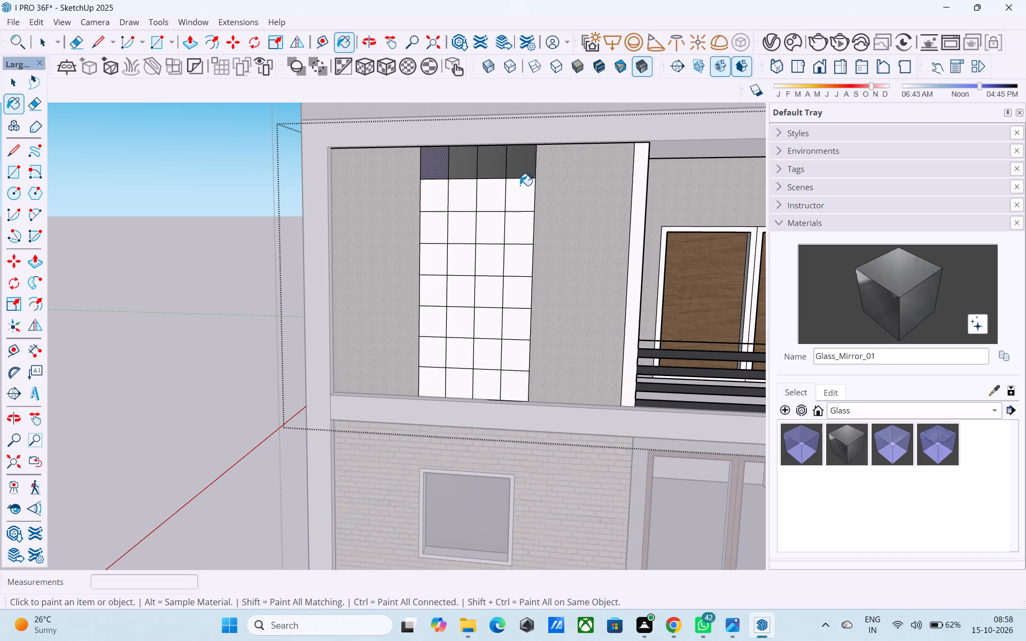
pyautogui.click(520, 187)
pyautogui.click(495, 207)
pyautogui.moveTo(469, 199); pyautogui.dragTo(461, 201)
pyautogui.click(436, 201)
# Paint the third, fourth and fifth rows of the grid panel's squares with Glass_Mirror_01.
pyautogui.click(430, 232)
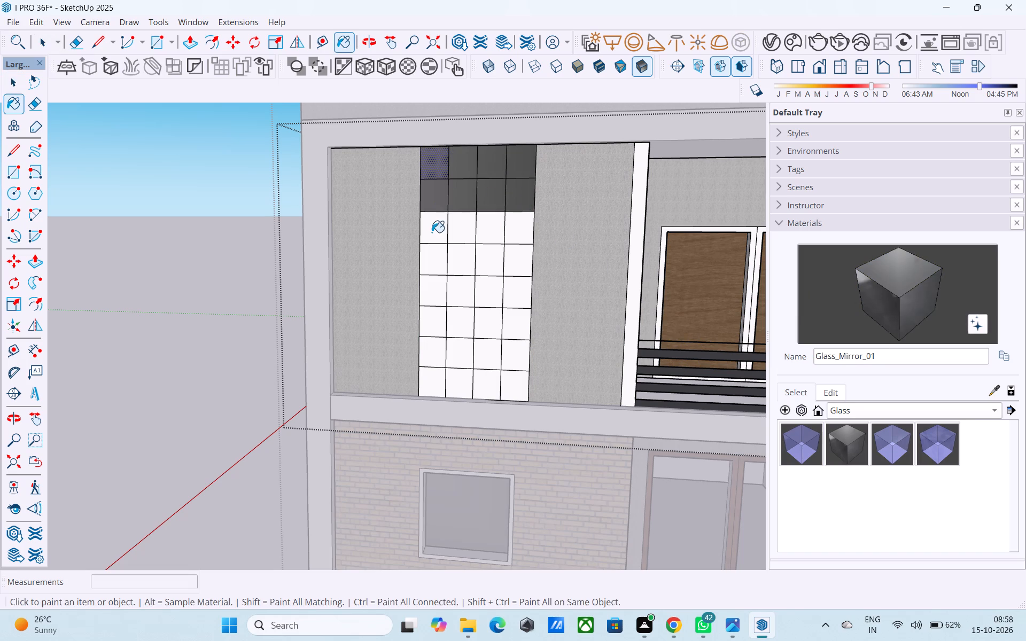
pyautogui.click(458, 234)
pyautogui.click(479, 234)
pyautogui.click(511, 239)
pyautogui.click(519, 249)
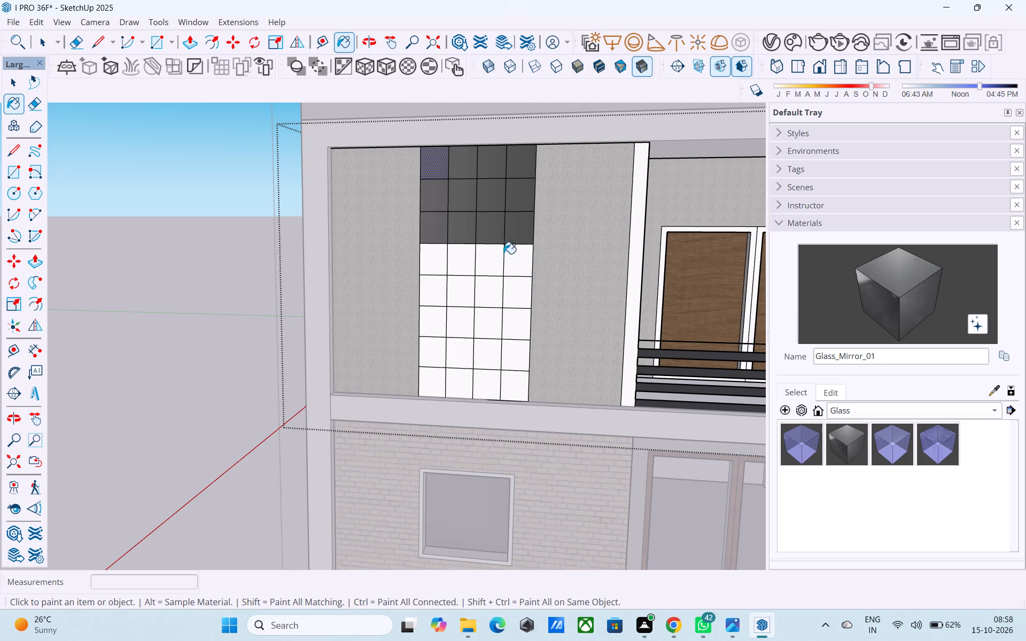
pyautogui.click(488, 254)
pyautogui.moveTo(469, 255); pyautogui.dragTo(464, 256)
pyautogui.click(443, 255)
pyautogui.click(442, 288)
pyautogui.click(469, 305)
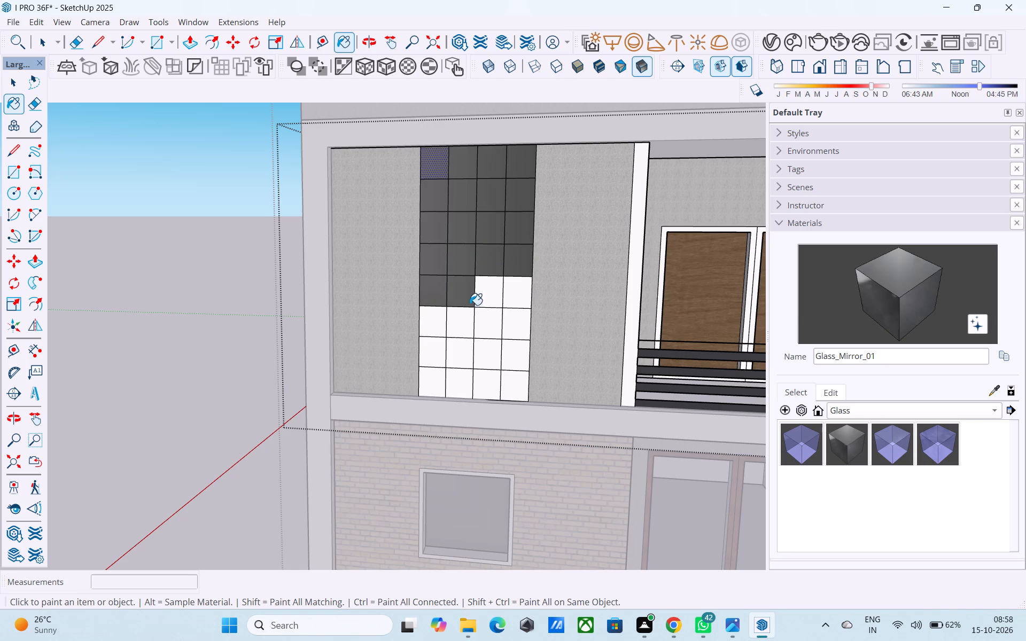
pyautogui.click(480, 305)
pyautogui.click(519, 301)
# Paint the remaining three bottom rows of the grid panel's squares with Glass_Mirror_01.
pyautogui.click(517, 317)
pyautogui.moveTo(498, 315); pyautogui.dragTo(489, 316)
pyautogui.moveTo(473, 316); pyautogui.dragTo(467, 316)
pyautogui.moveTo(451, 315); pyautogui.dragTo(445, 315)
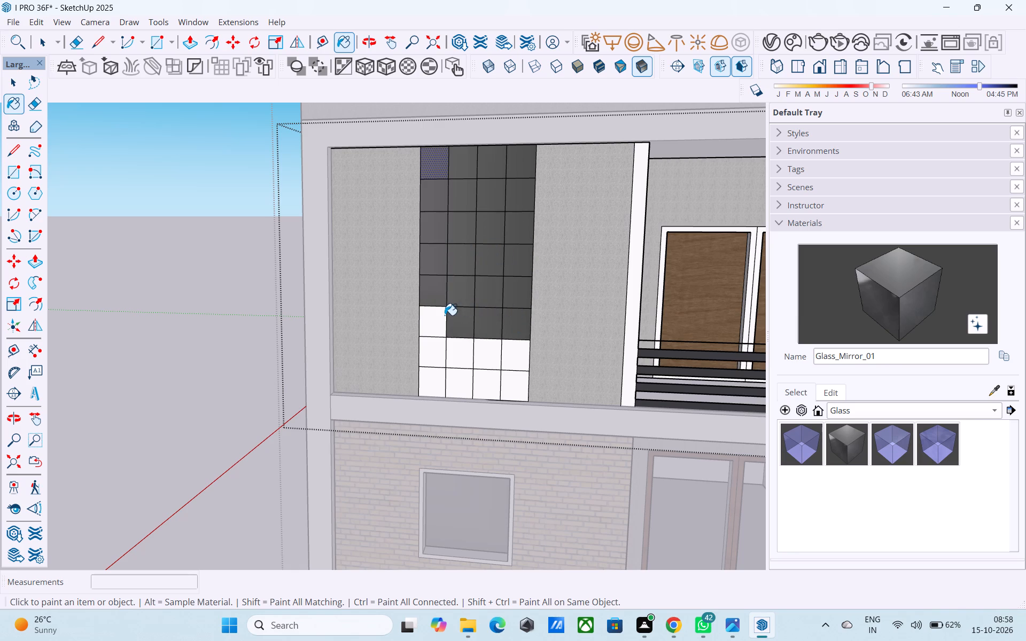
pyautogui.moveTo(445, 315); pyautogui.dragTo(441, 317)
pyautogui.click(441, 353)
pyautogui.click(474, 368)
pyautogui.click(474, 365)
pyautogui.moveTo(469, 357); pyautogui.dragTo(463, 356)
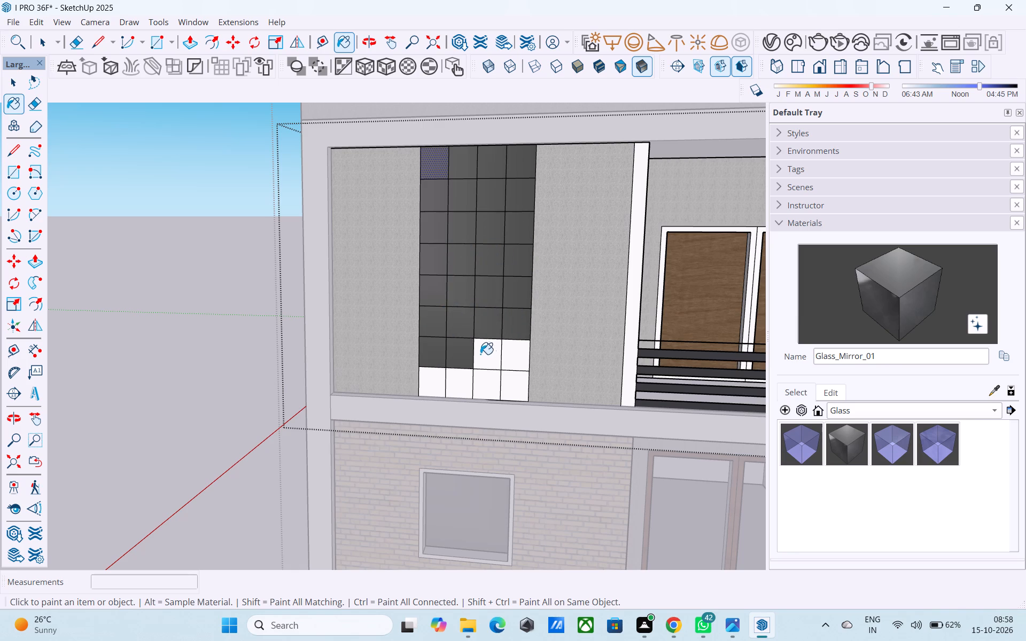
pyautogui.click(483, 354)
pyautogui.moveTo(510, 354); pyautogui.dragTo(518, 355)
pyautogui.click(517, 377)
pyautogui.click(478, 382)
pyautogui.click(453, 382)
pyautogui.click(441, 381)
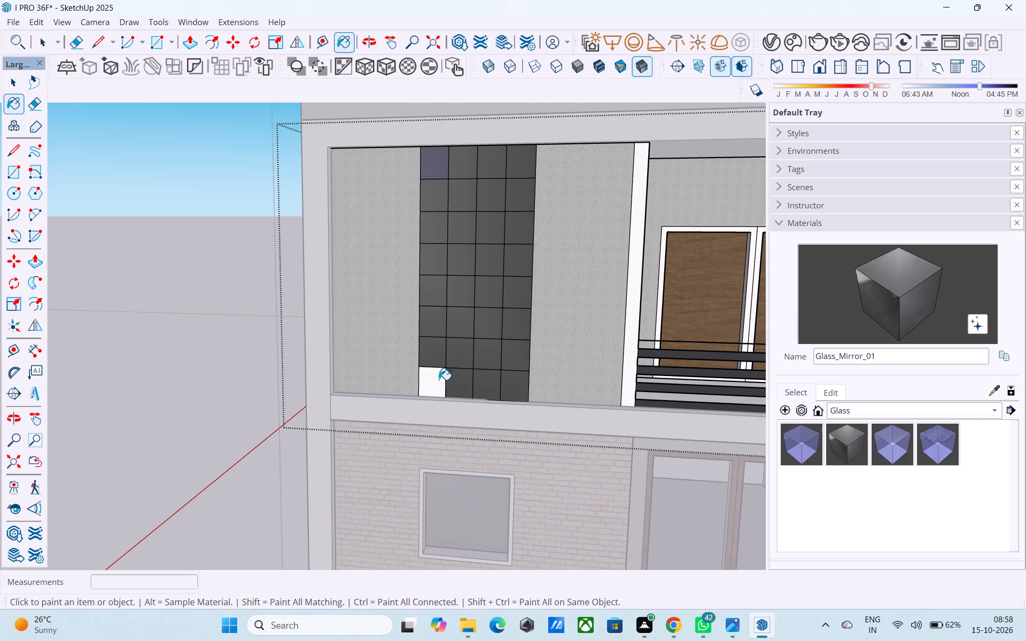
# Leave the upper-floor group and the enclosing building group, saving the model.
pyautogui.scroll(-10, 461, 349)
pyautogui.press('space')
pyautogui.click(248, 311)
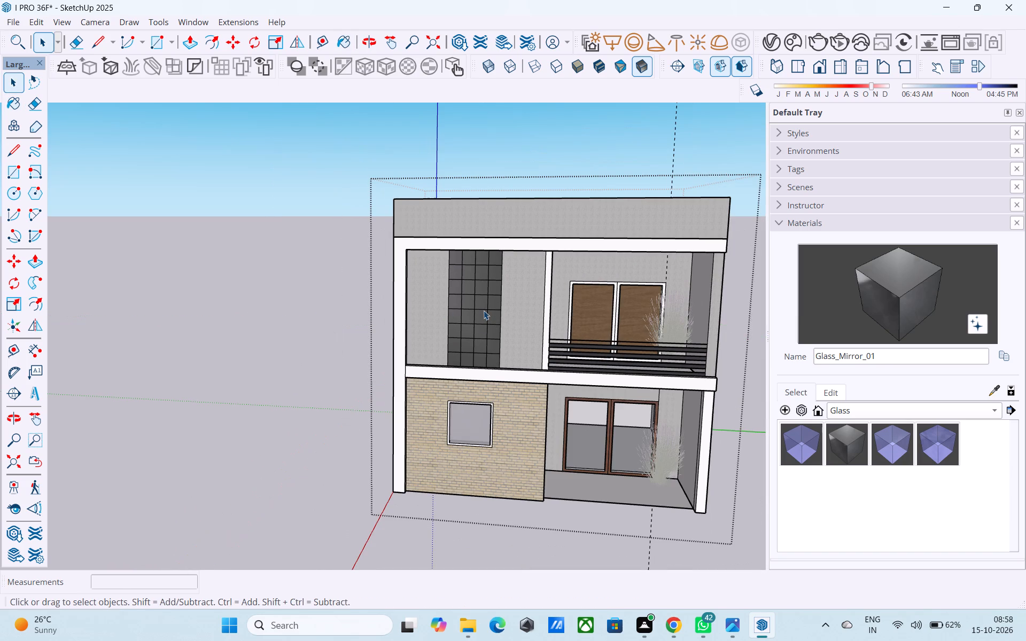
pyautogui.hotkey('ctrl', 's')
pyautogui.scroll(-3, 485, 308)
pyautogui.press('space')
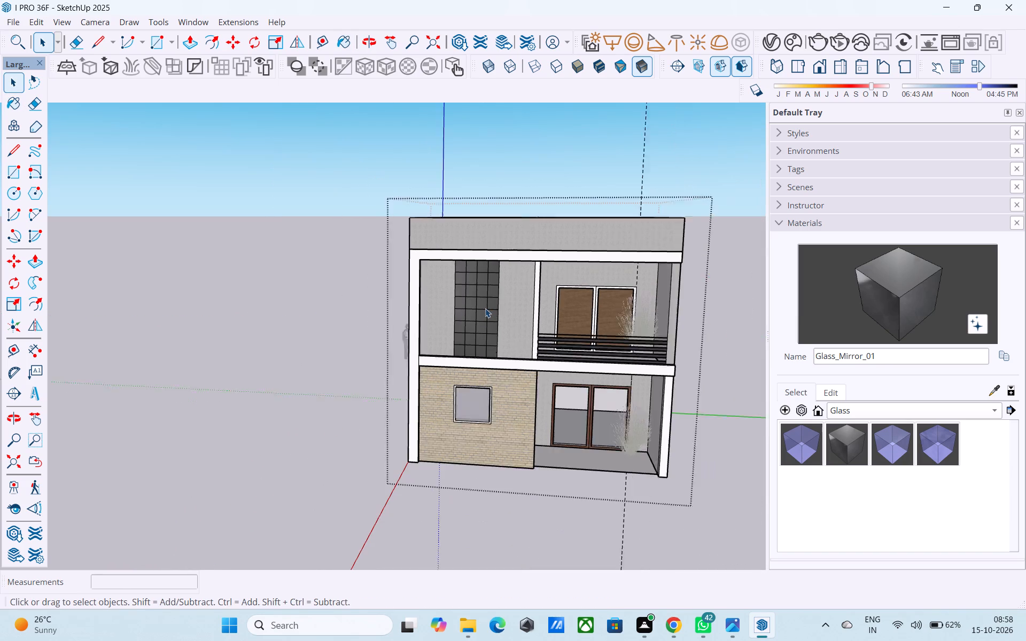
pyautogui.scroll(-6, 485, 308)
pyautogui.click(704, 318)
pyautogui.moveTo(602, 325); pyautogui.dragTo(579, 292, button='middle')
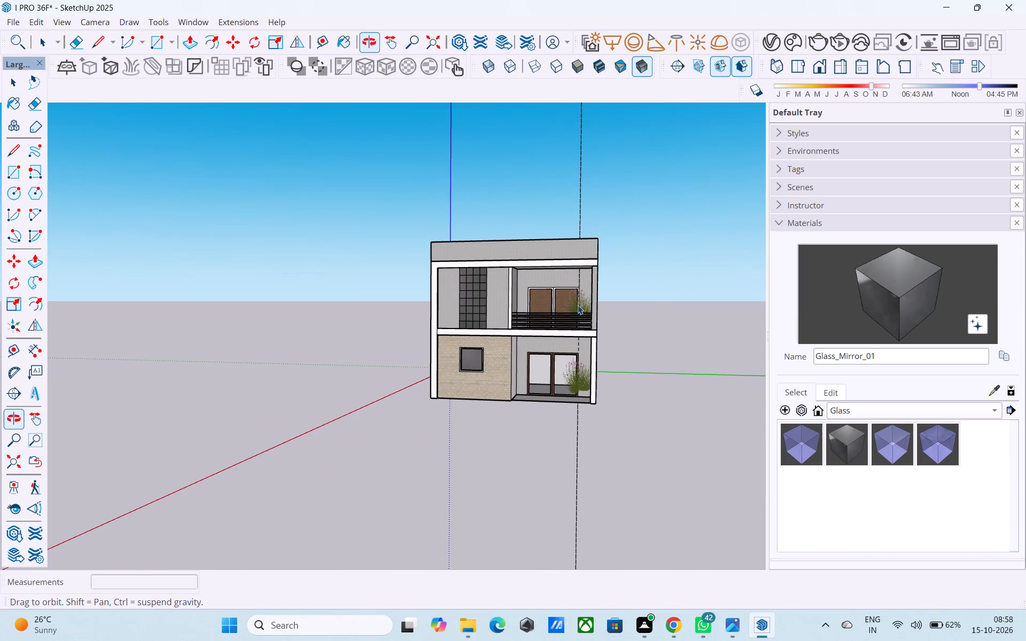